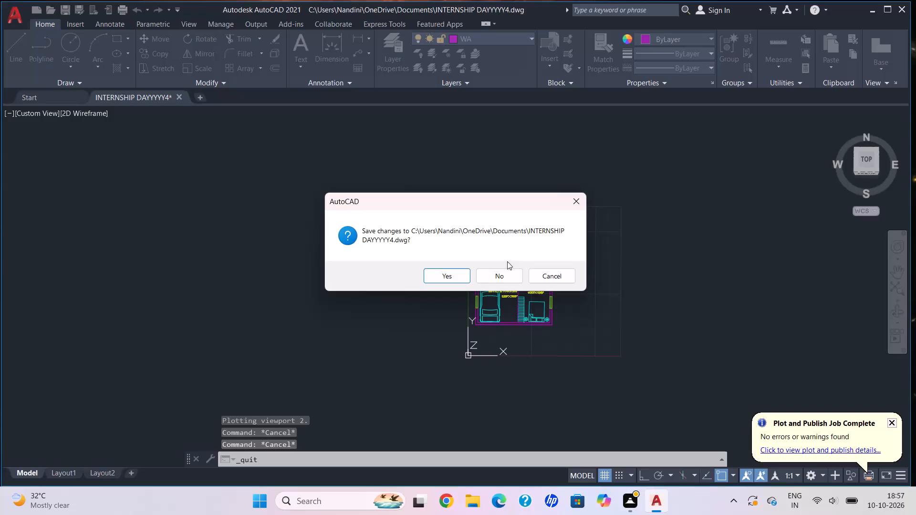
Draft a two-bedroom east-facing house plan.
Quit the program, discarding the unsaved changes to the open internship drawing.
left_click(507, 275)
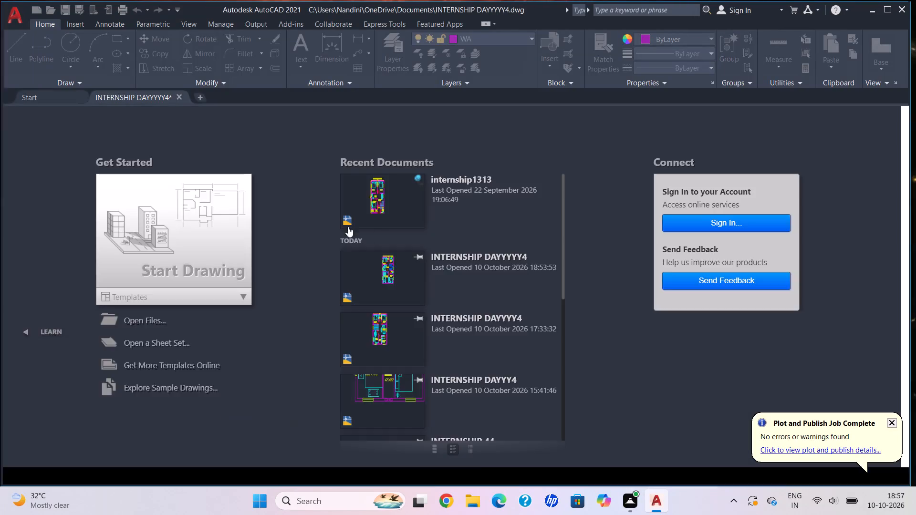
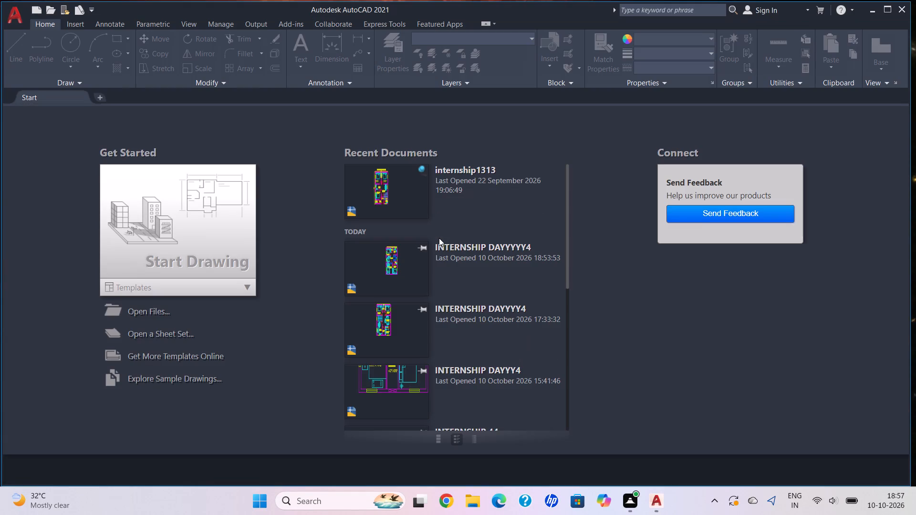
Start a new blank drawing.
left_click(181, 199)
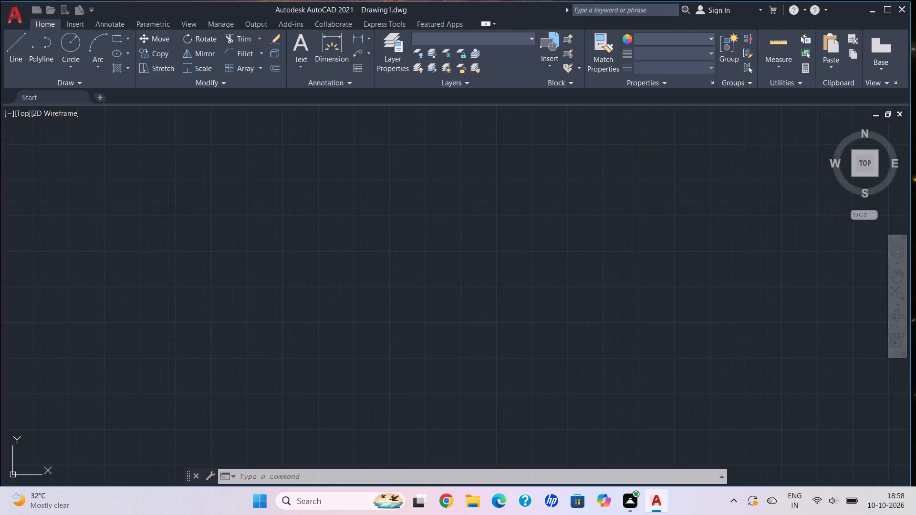
Set the drawing units to Engineering length with 0'-0.0" precision and Inches as the insertion scale.
middle_click_drag(402, 287, 396, 240)
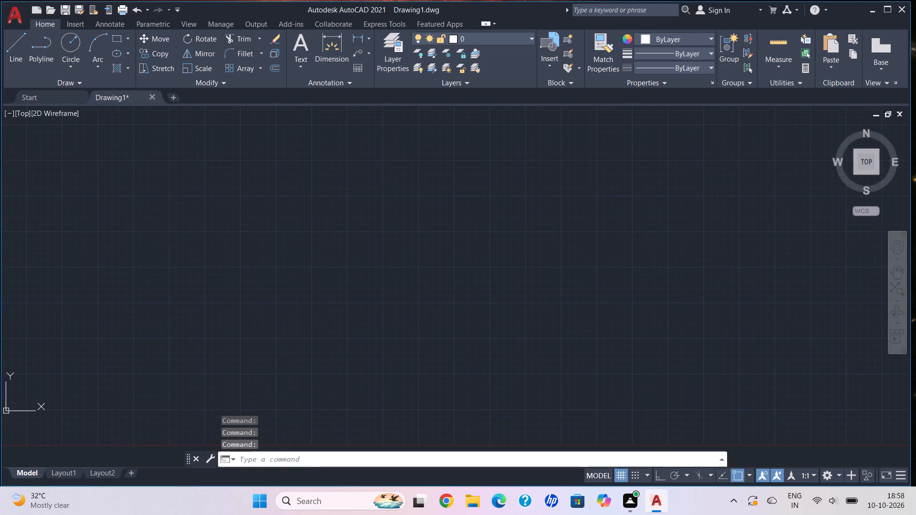
left_click(470, 459)
type("UN")
key("Return")
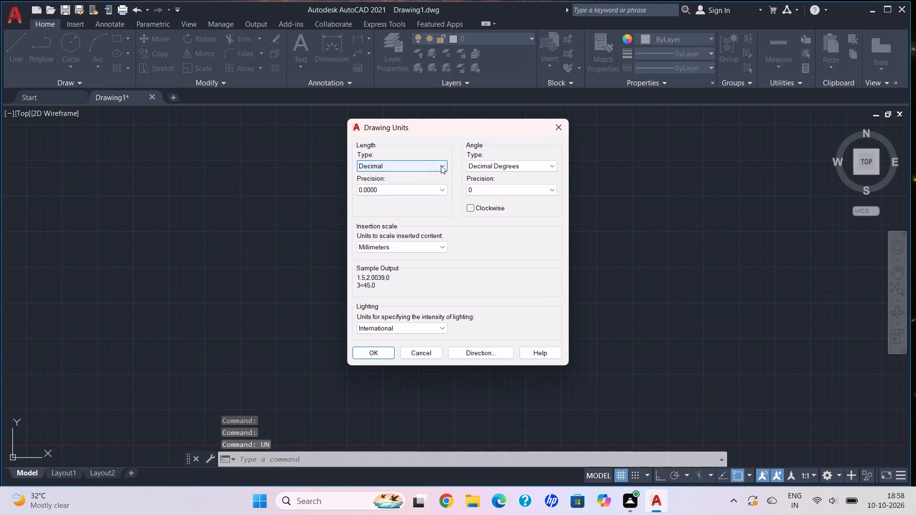
left_click(441, 165)
left_click(414, 185)
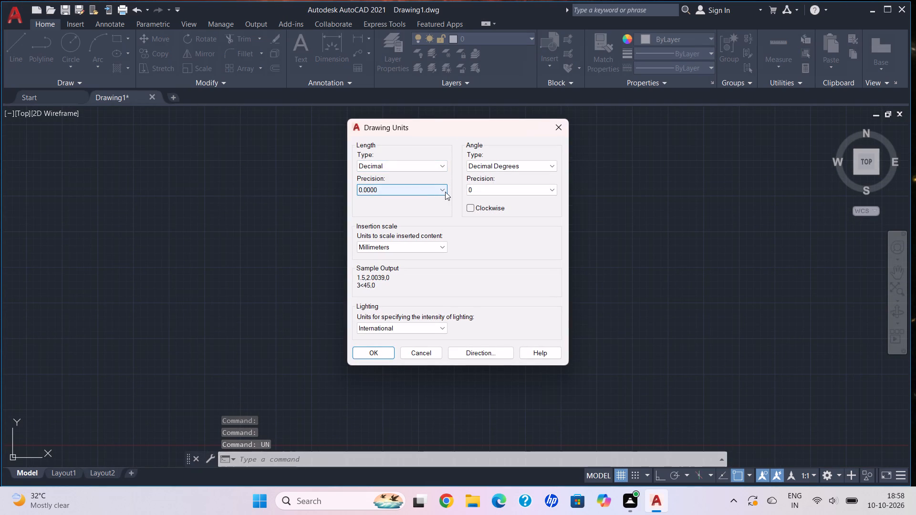
left_click(445, 164)
left_click(416, 190)
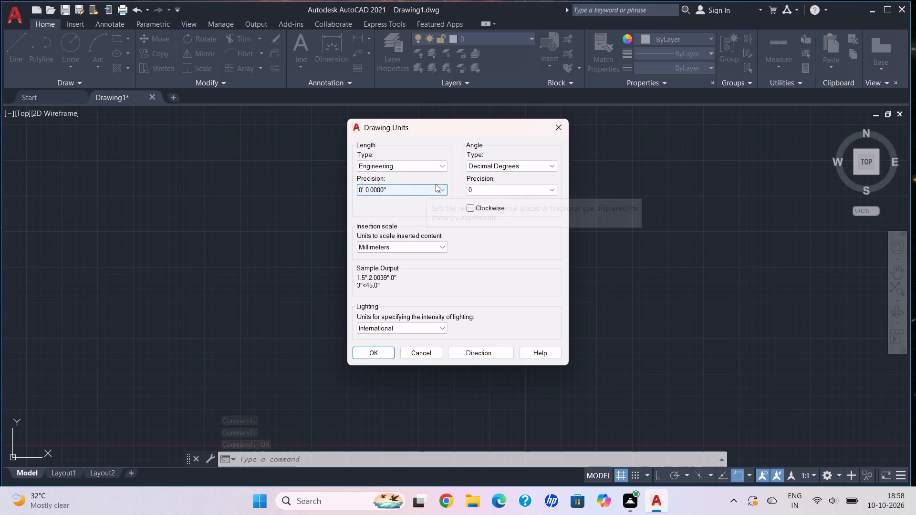
left_click(440, 185)
left_click(422, 205)
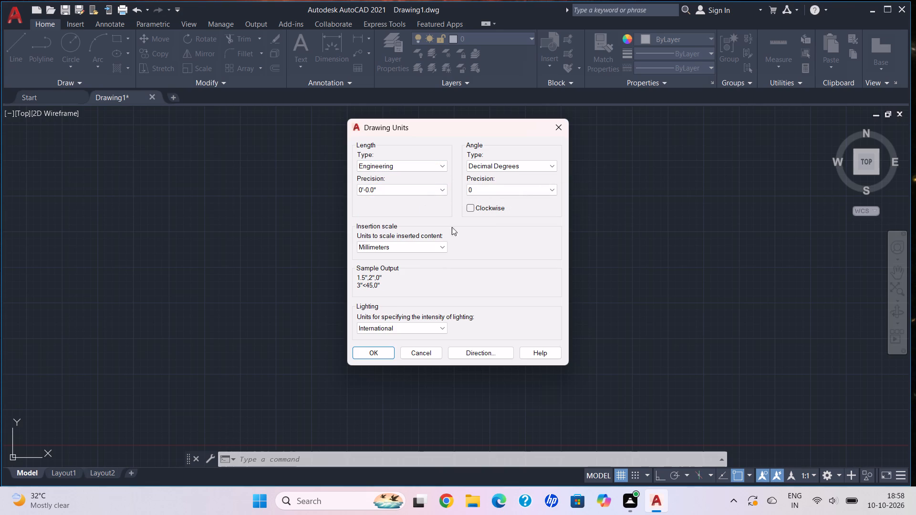
left_click(438, 246)
left_click(406, 265)
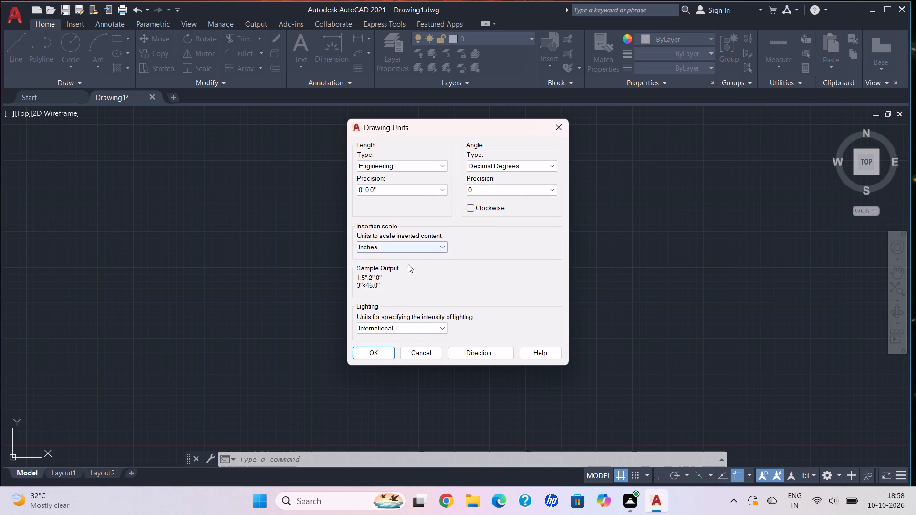
left_click(387, 352)
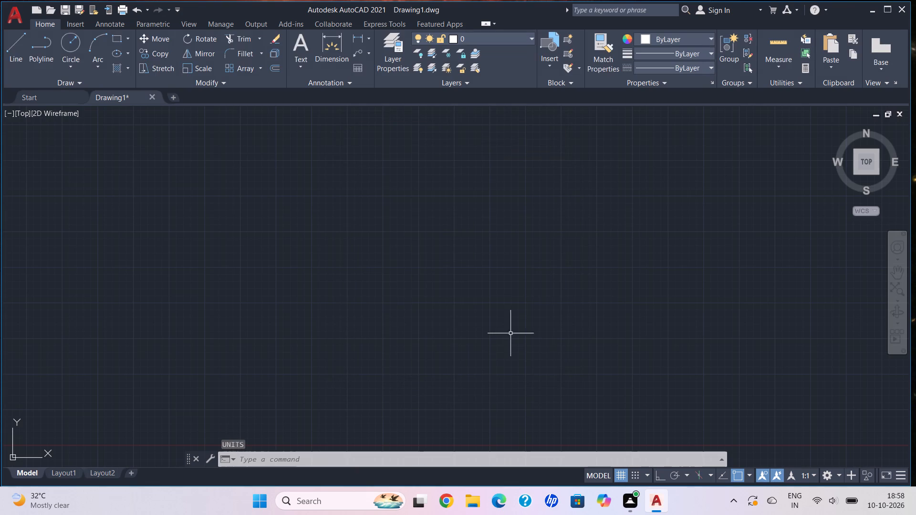
Modify the ISO-25 dimension style to Engineering units with 0'-0.0" precision and make it current.
key("d")
key("Return")
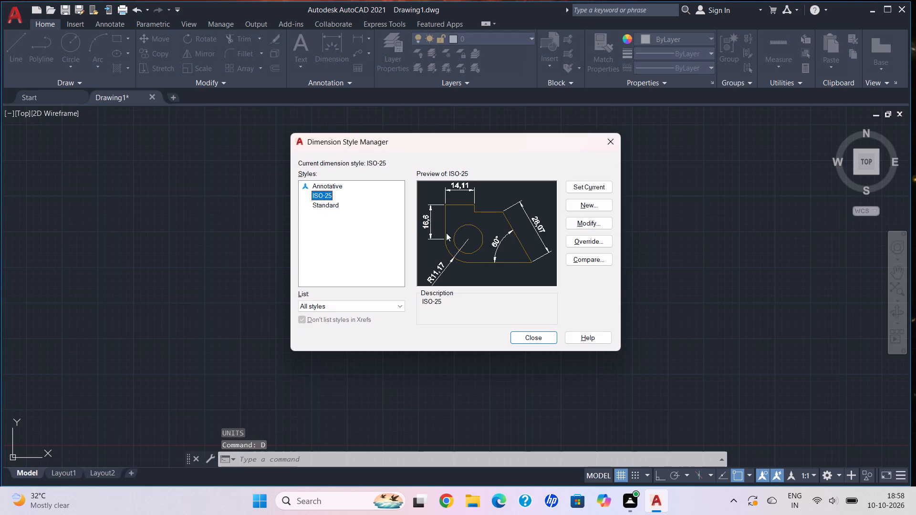
left_click(589, 221)
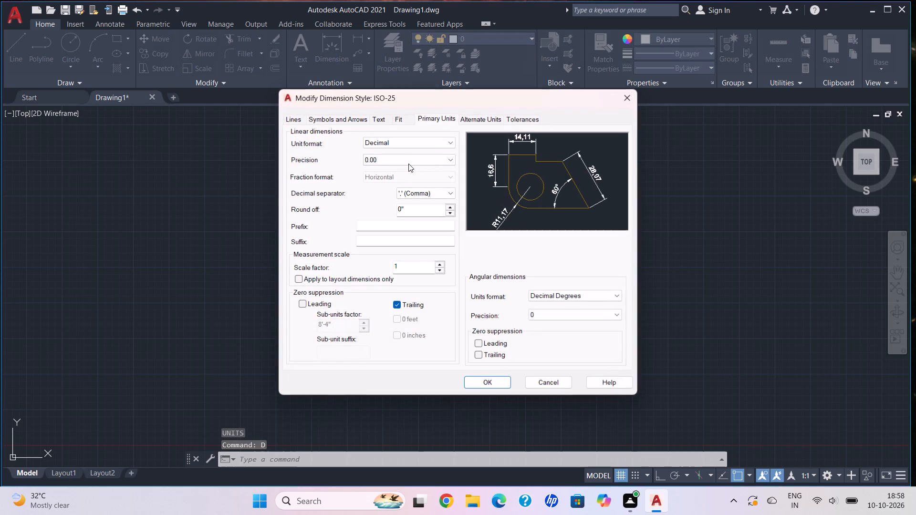
left_click(451, 141)
left_click(404, 169)
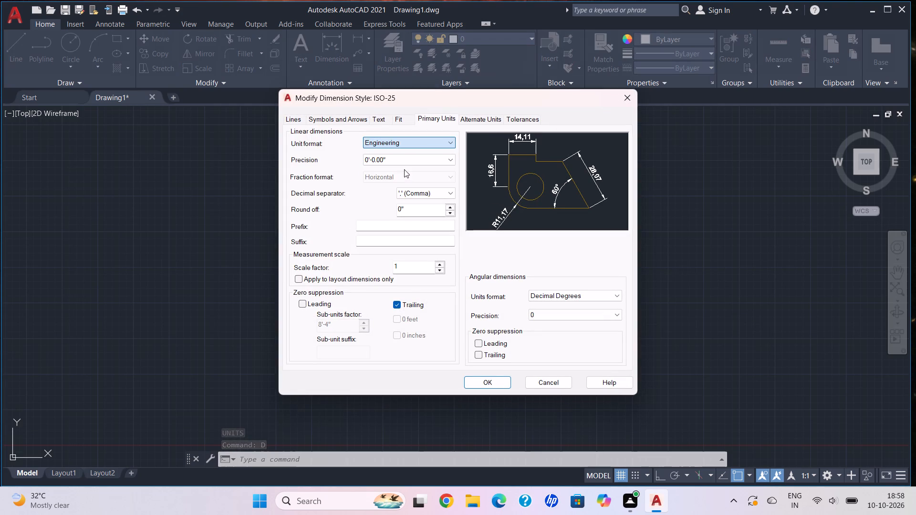
left_click(452, 159)
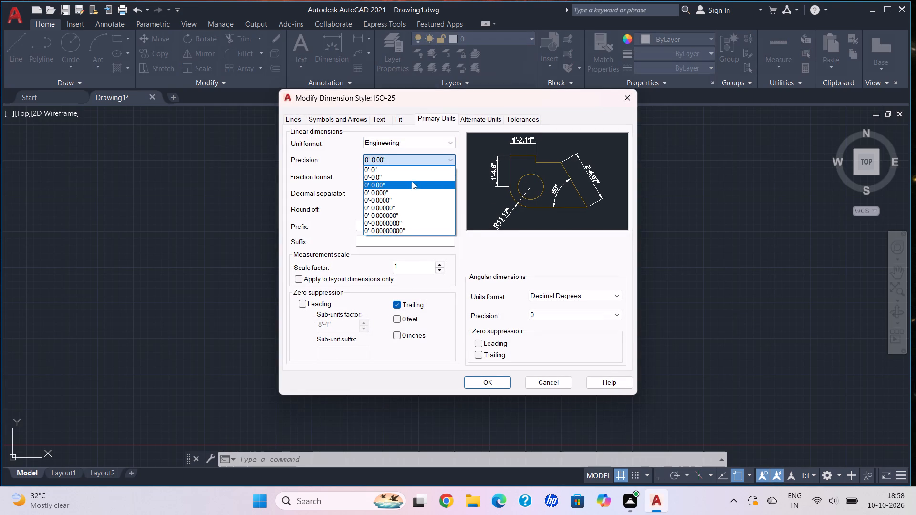
left_click(410, 178)
left_click(491, 381)
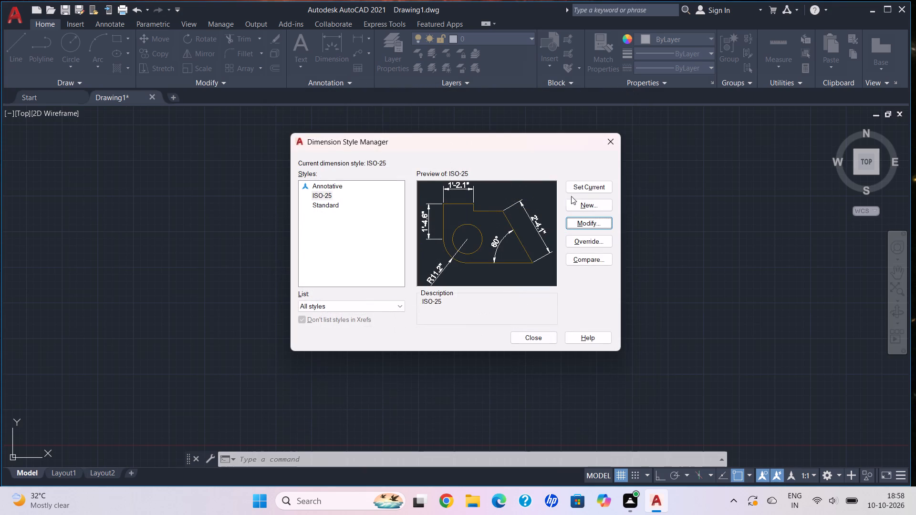
left_click(571, 187)
left_click(544, 337)
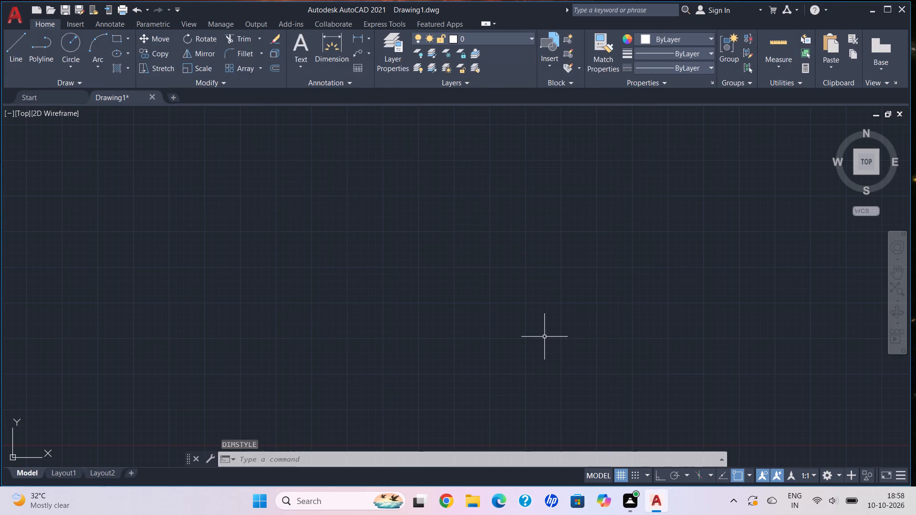
Set the model space limits from 0',0' to 50',50'.
type("LIM")
key("i")
key("t")
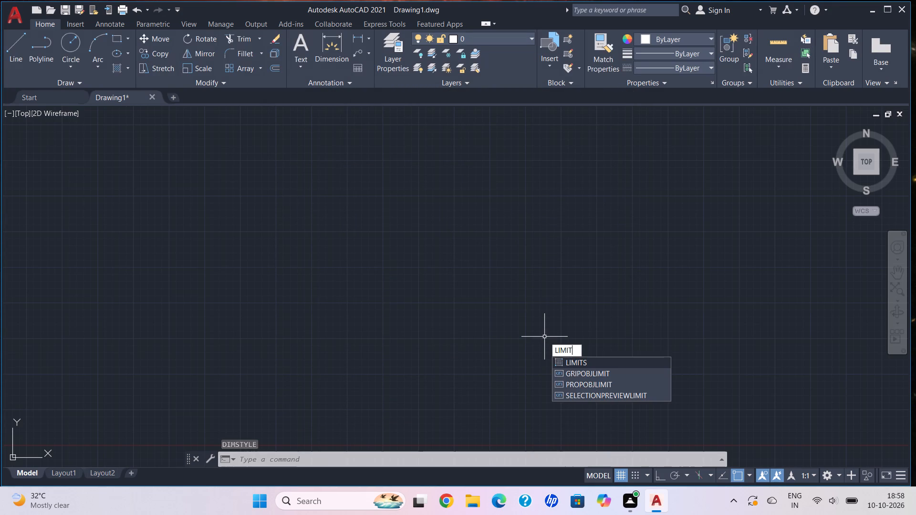
left_click(584, 363)
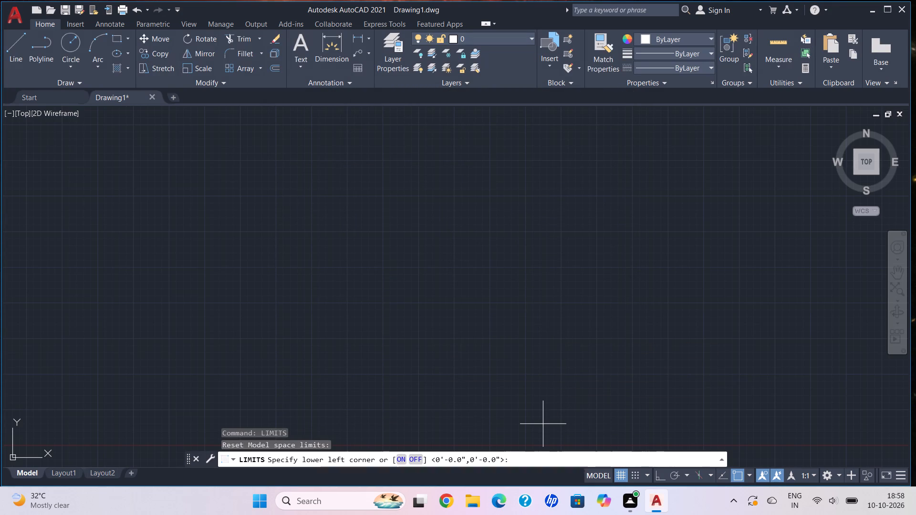
left_click(566, 455)
type("0',")
type("0'")
key("Return")
type("50',50'")
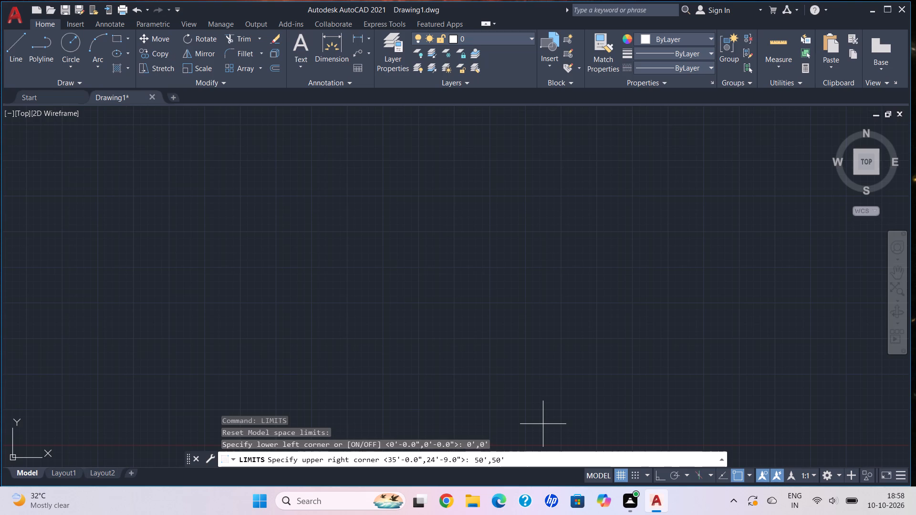
key("Return")
Configure the drafting settings with snap on and the grid display restricted to the drawing limits.
type("DS")
key("Return")
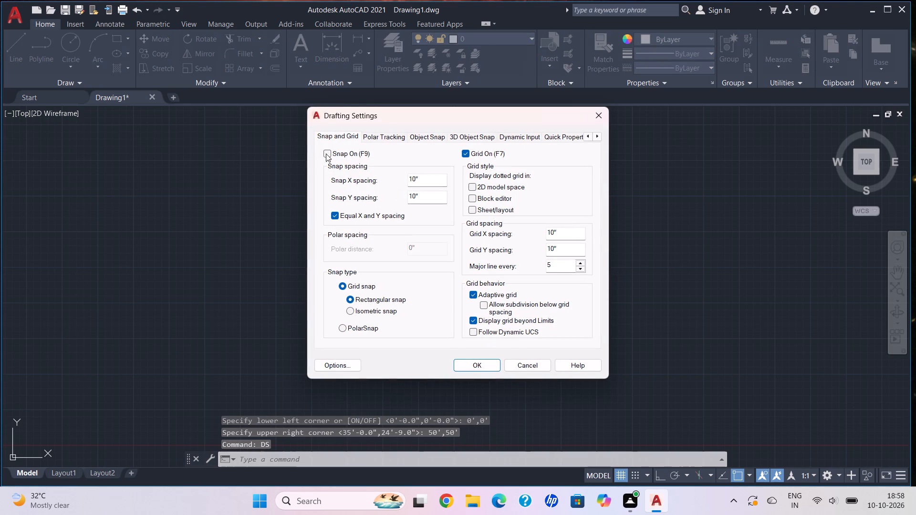
left_click(326, 151)
left_click(475, 323)
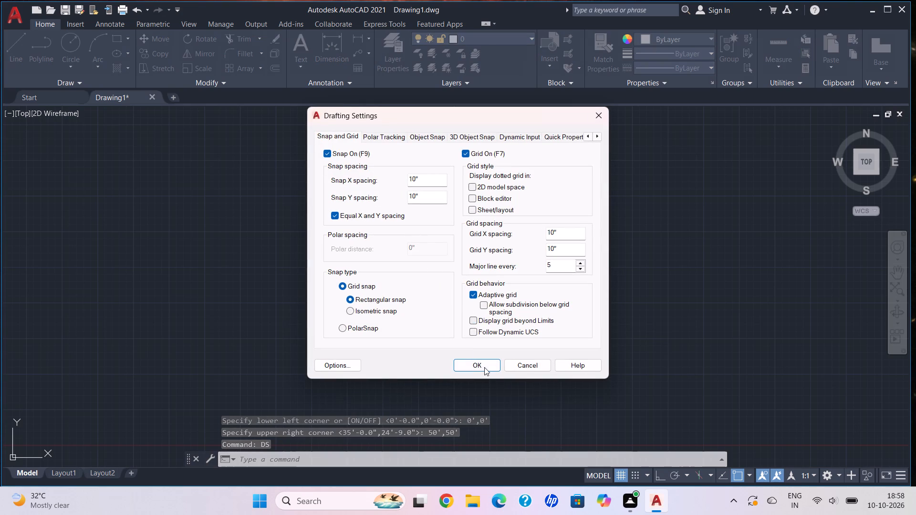
left_click(484, 368)
Zoom All to fit the full drawing limits in the view.
key("z")
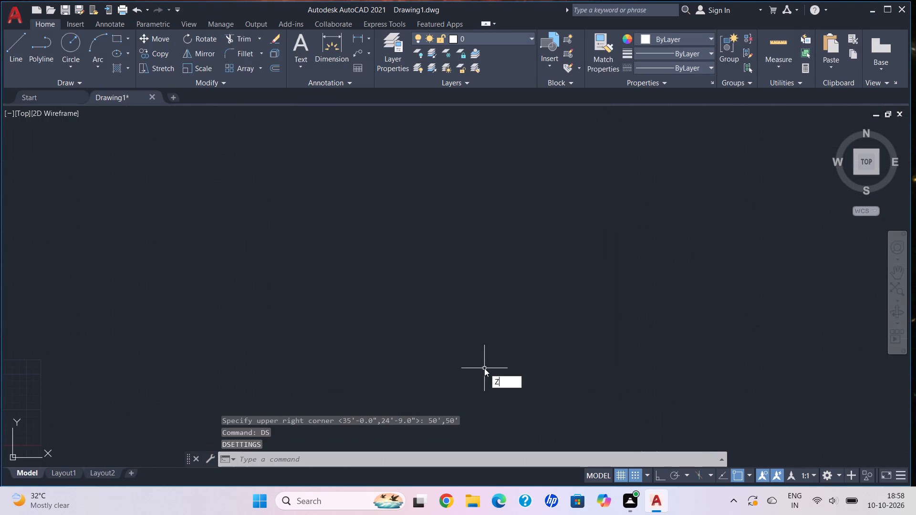
left_click(536, 398)
left_click(274, 462)
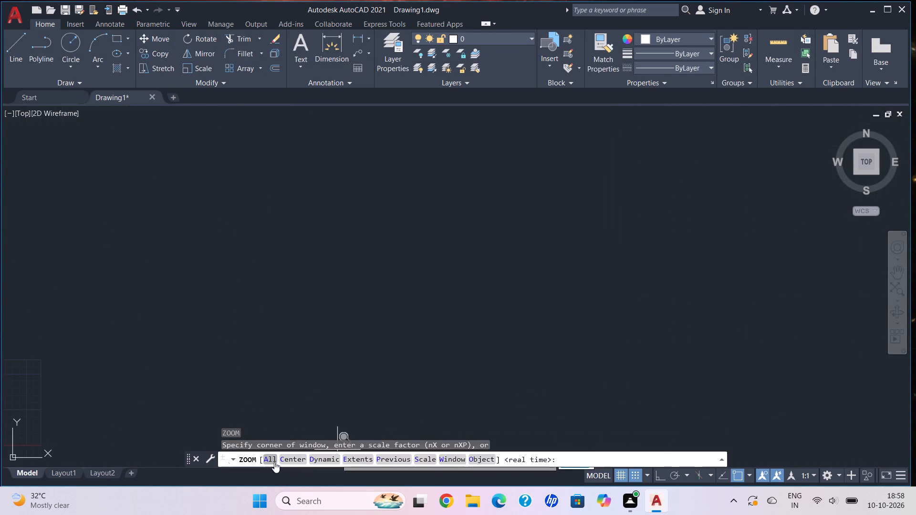
middle_click_drag(497, 272, 495, 283)
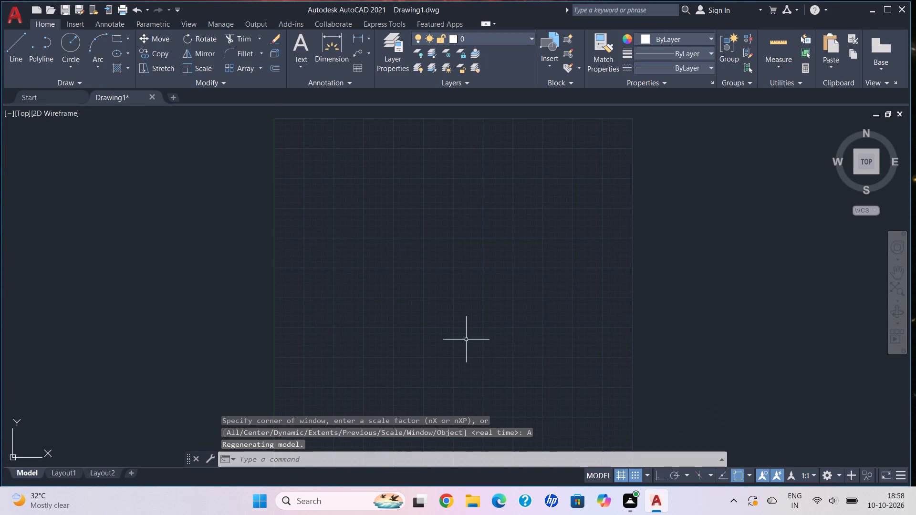
Create a new layer named WAL with magenta index color 210.
type("LAYER")
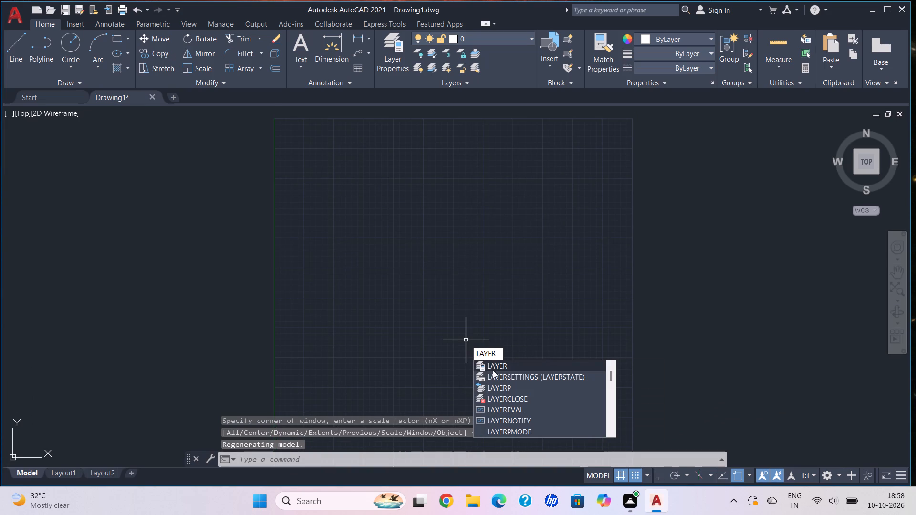
left_click(494, 370)
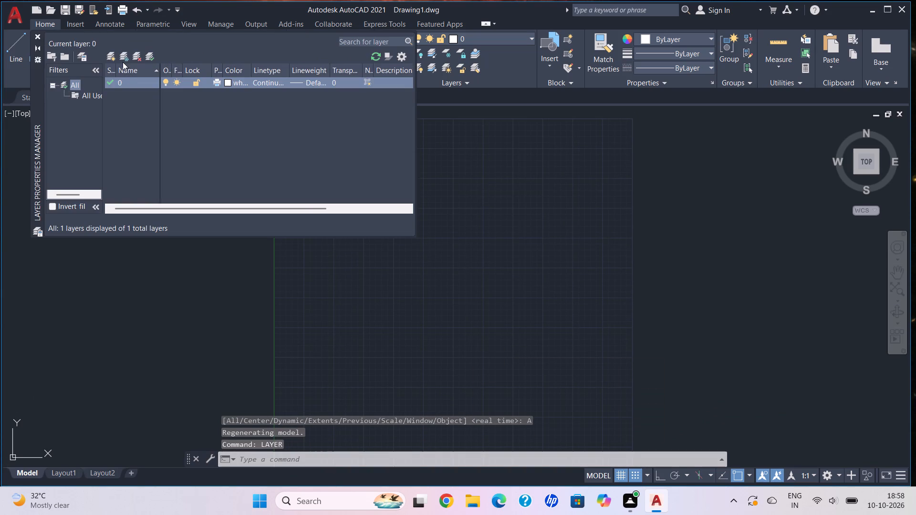
left_click(123, 62)
left_click(148, 93)
key("BackSpace")
key("BackSpace")
key("BackSpace")
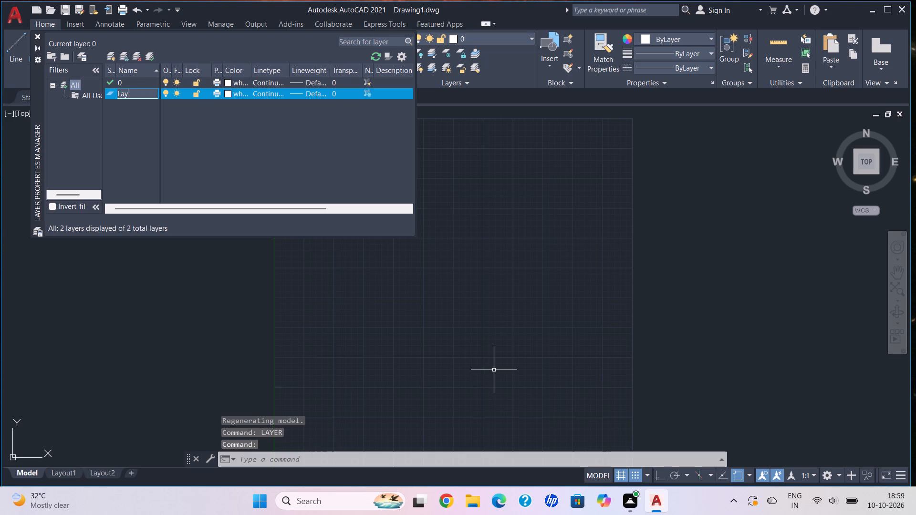
key("BackSpace")
key("BackSpace")
key("BackSpace")
key("BackSpace")
type("WAL")
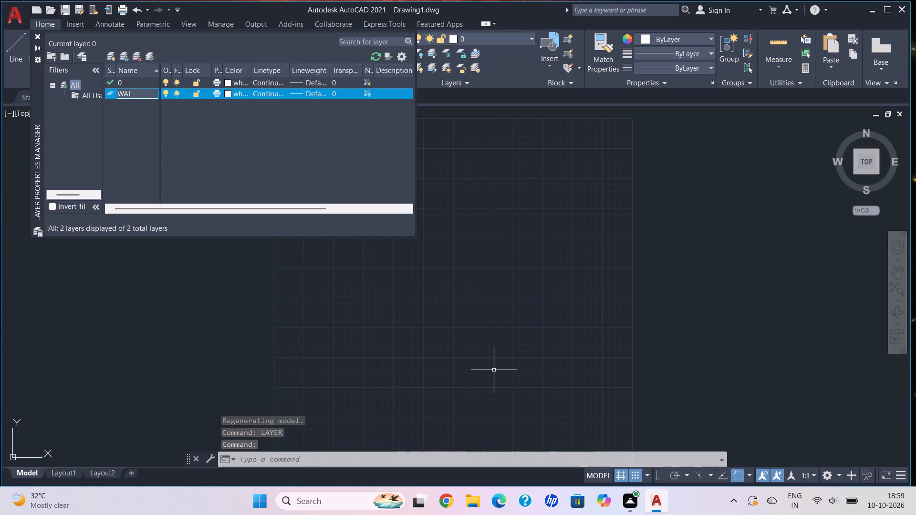
left_click(229, 92)
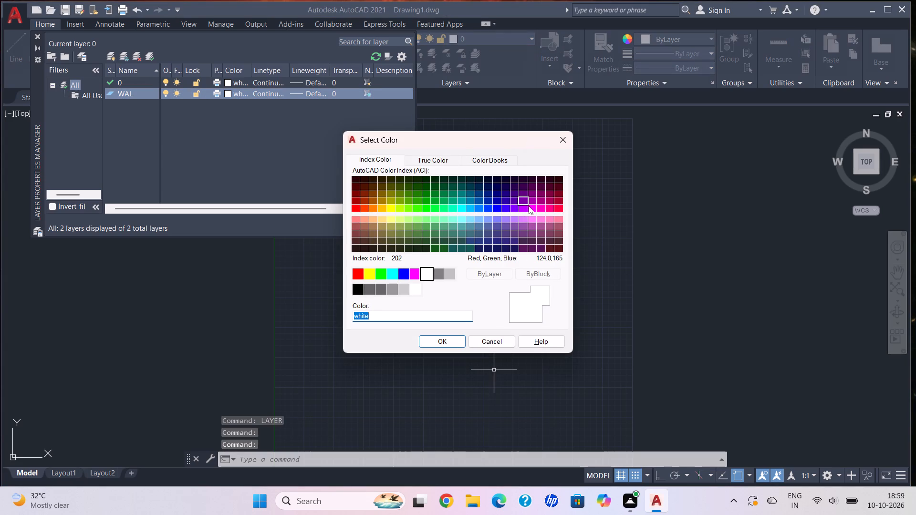
left_click(531, 206)
left_click(437, 344)
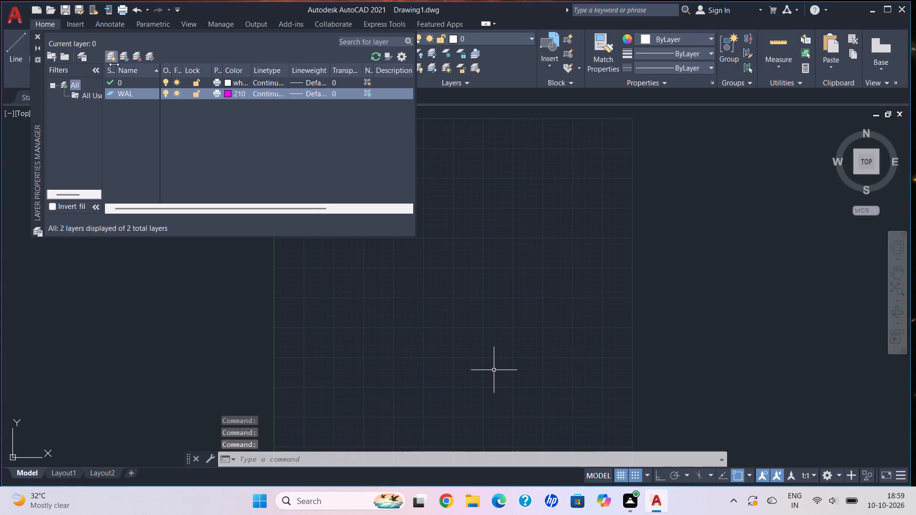
Create a new layer named D with orange-red index color 20.
left_click(127, 61)
left_click(149, 108)
key("BackSpace")
key("BackSpace")
key("BackSpace")
key("BackSpace")
key("BackSpace")
key("BackSpace")
key("BackSpace")
key("BackSpace")
key("BackSpace")
key("BackSpace")
key("BackSpace")
key("BackSpace")
key("BackSpace")
key("BackSpace")
key("BackSpace")
key("BackSpace")
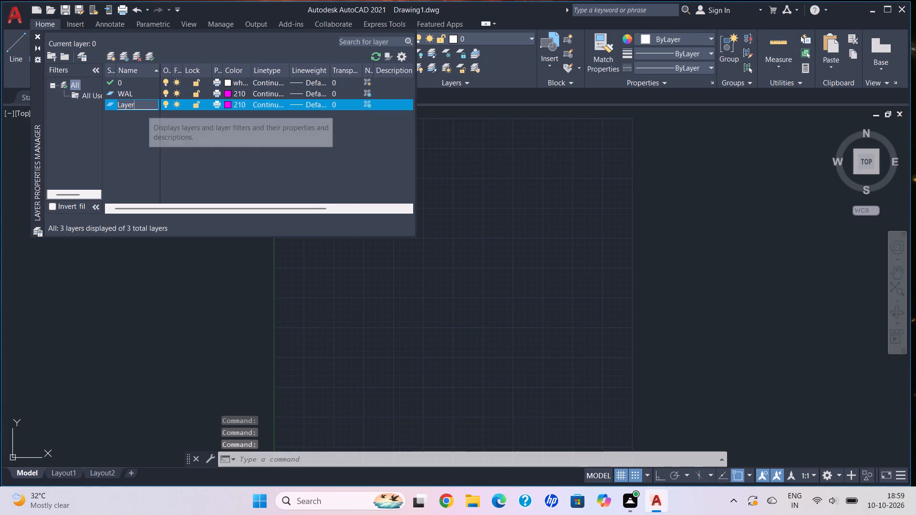
key("d")
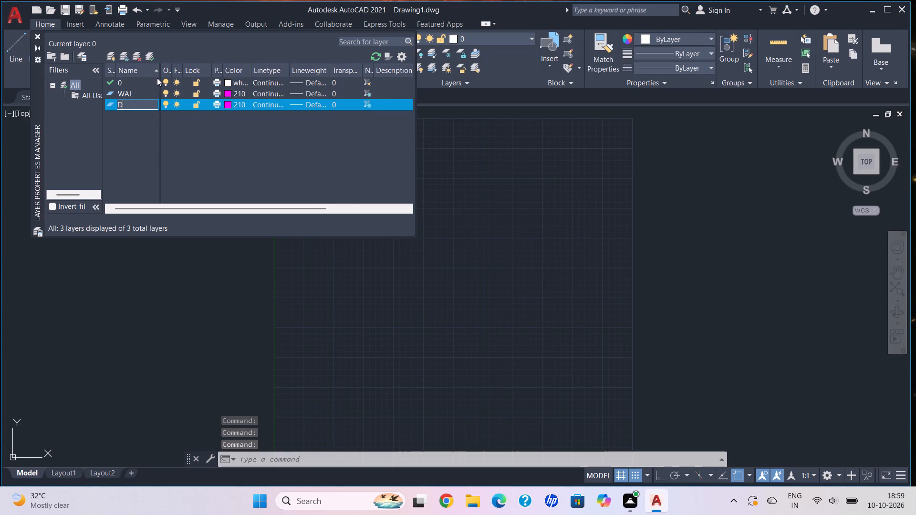
left_click(229, 102)
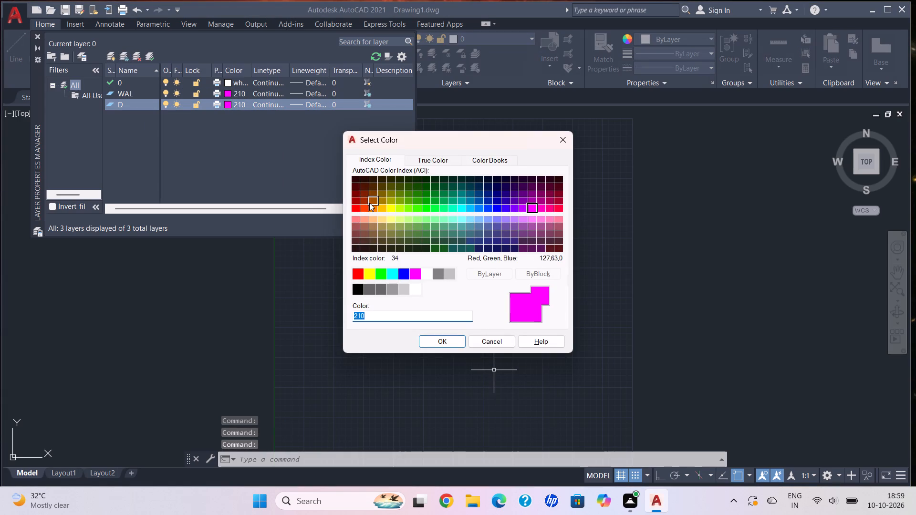
left_click(363, 210)
left_click(442, 340)
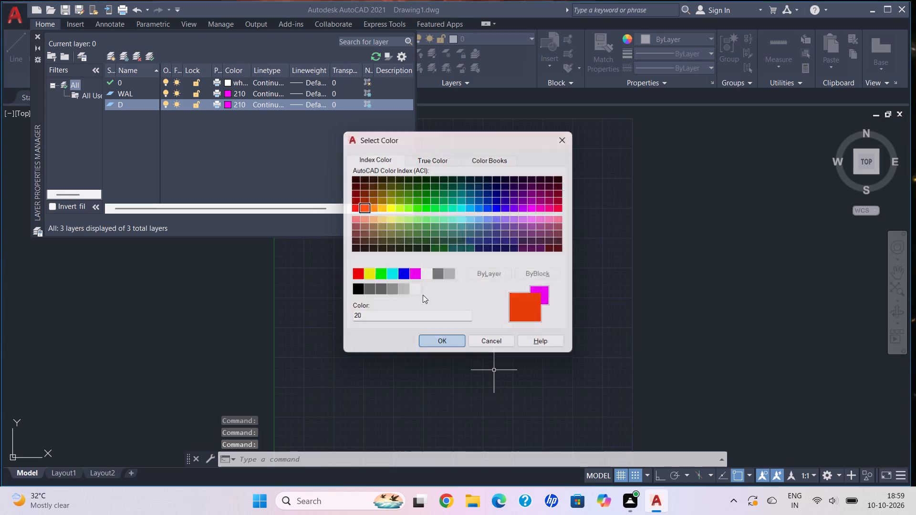
Create a new layer named W with green index color 70.
left_click(129, 62)
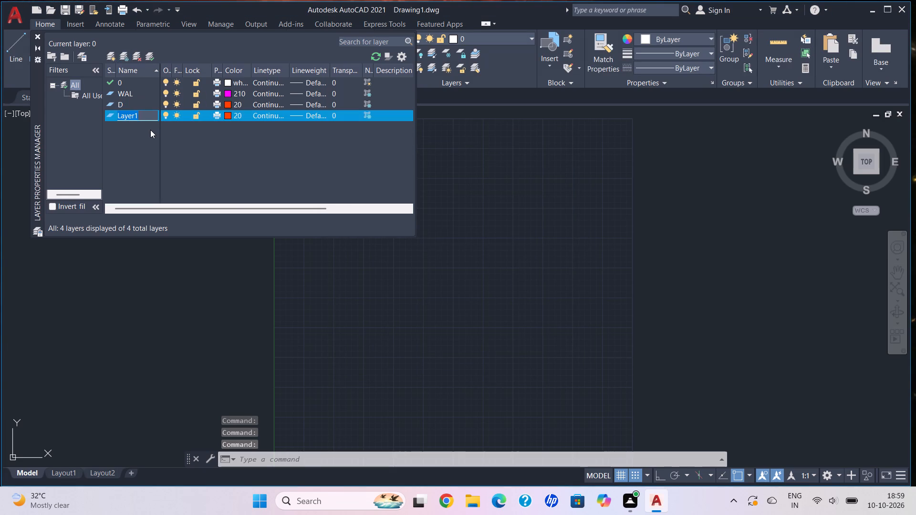
key("BackSpace")
key("BackSpace")
key("BackSpace")
key("BackSpace")
key("BackSpace")
key("BackSpace")
key("BackSpace")
key("BackSpace")
key("w")
left_click(227, 113)
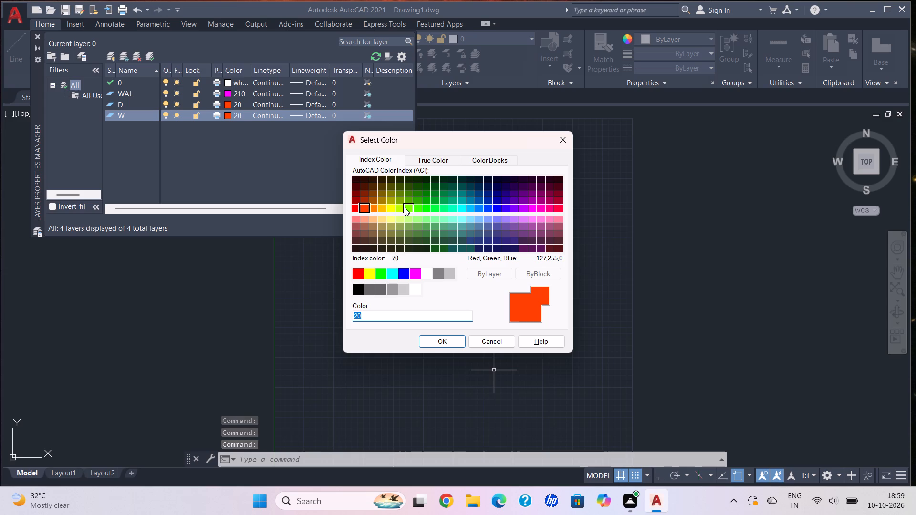
left_click(404, 206)
left_click(402, 211)
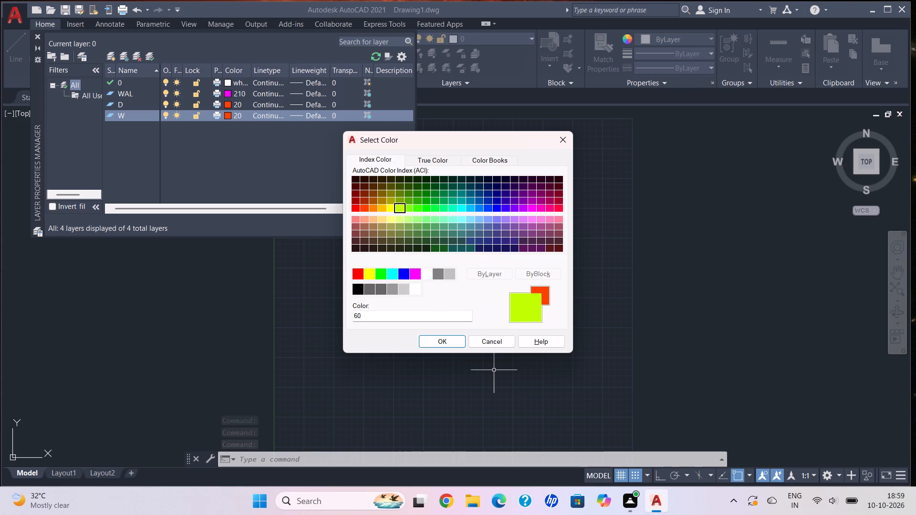
left_click(411, 208)
left_click(443, 341)
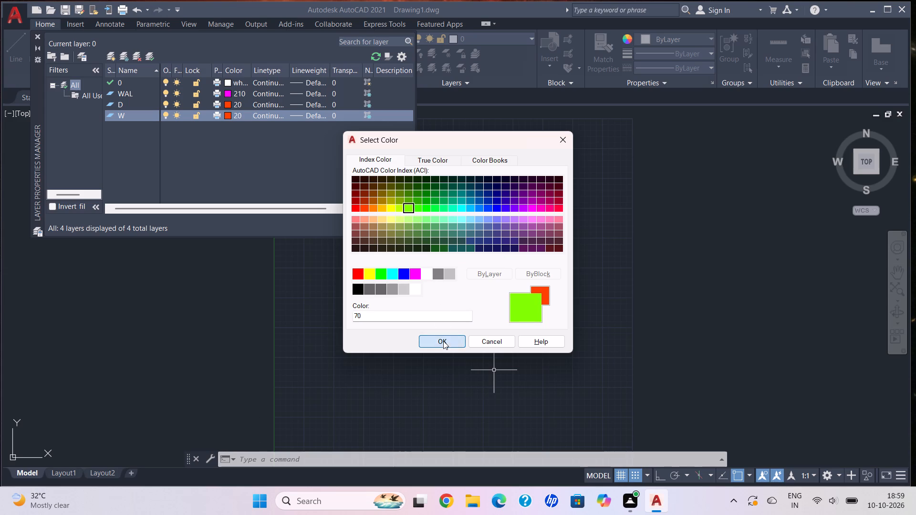
Create a new layer named FUR with cyan index color 130.
left_click(125, 57)
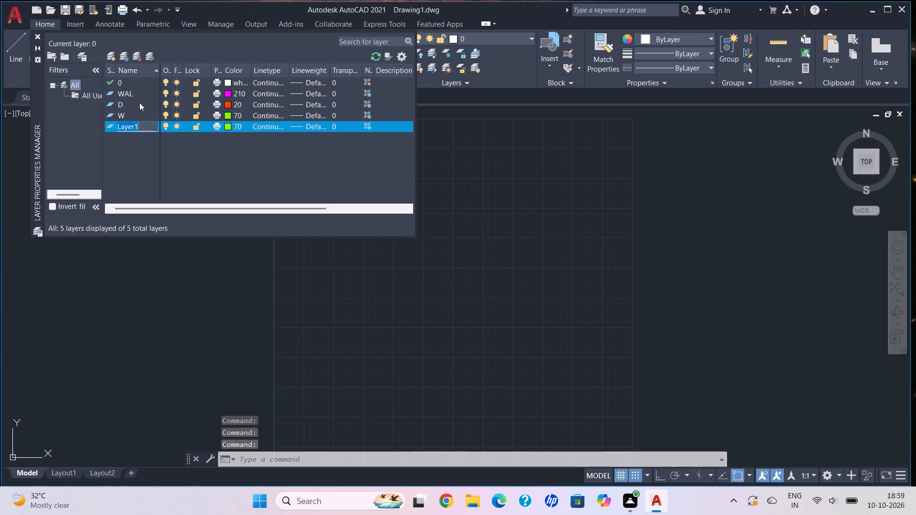
key("BackSpace")
type("FU")
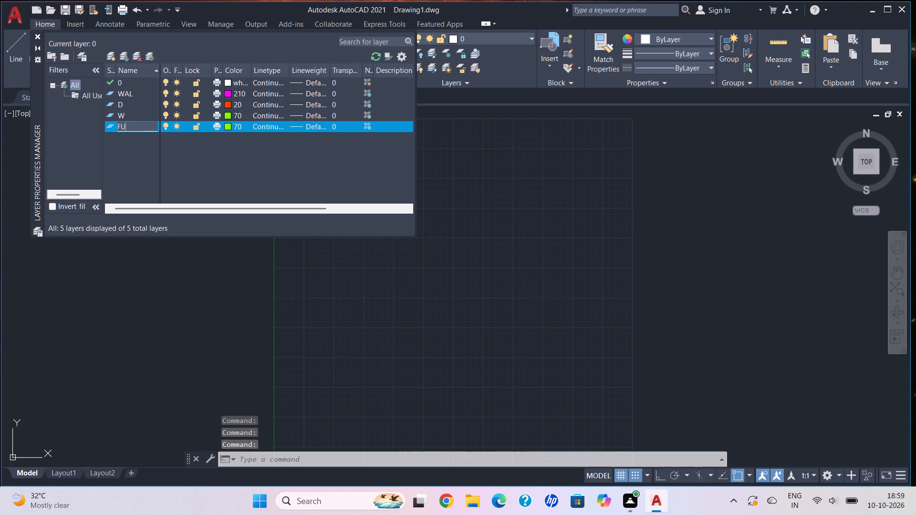
key("r")
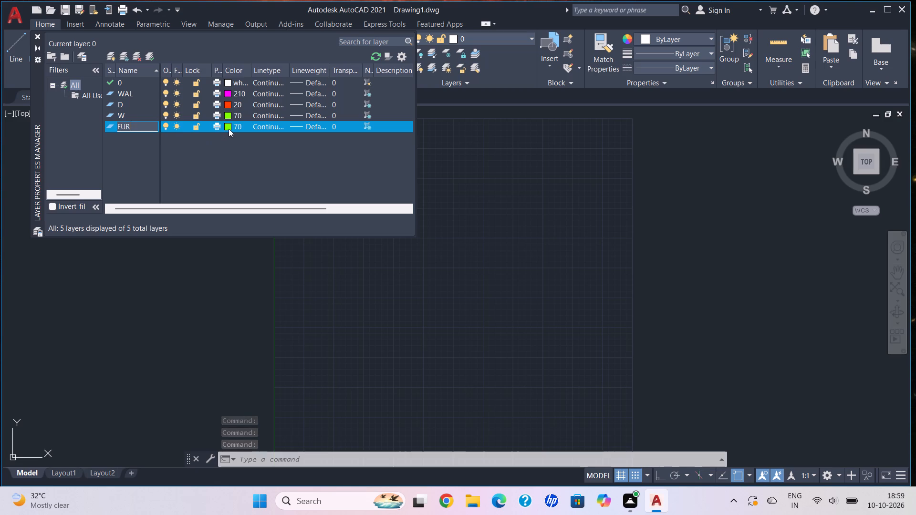
left_click(229, 128)
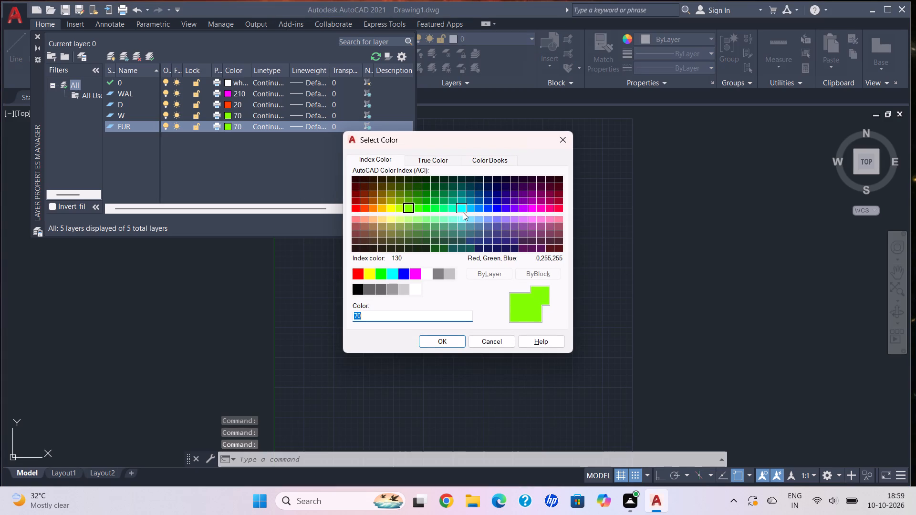
left_click(461, 208)
left_click(438, 342)
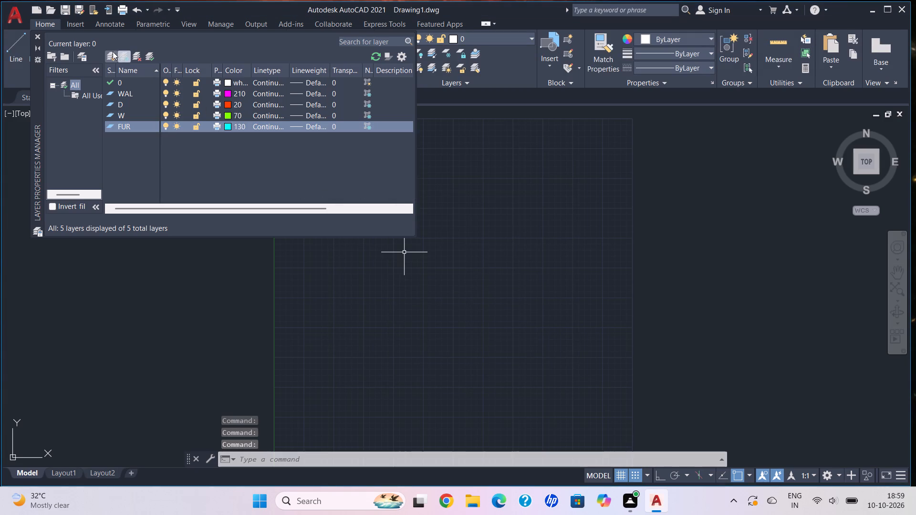
Create a new layer named DIM with orange index color 30.
left_click(127, 55)
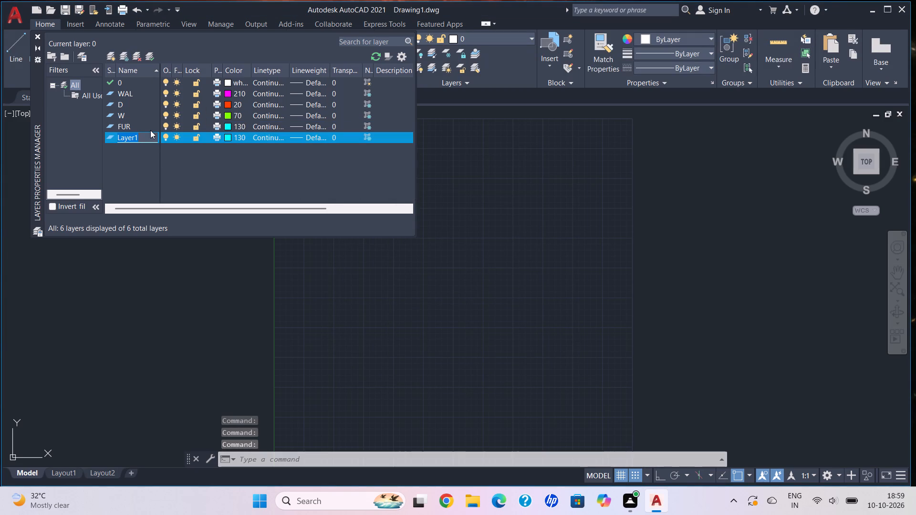
key("BackSpace")
key("BackSpace")
key("BackSpace")
key("BackSpace")
key("BackSpace")
type("DIM")
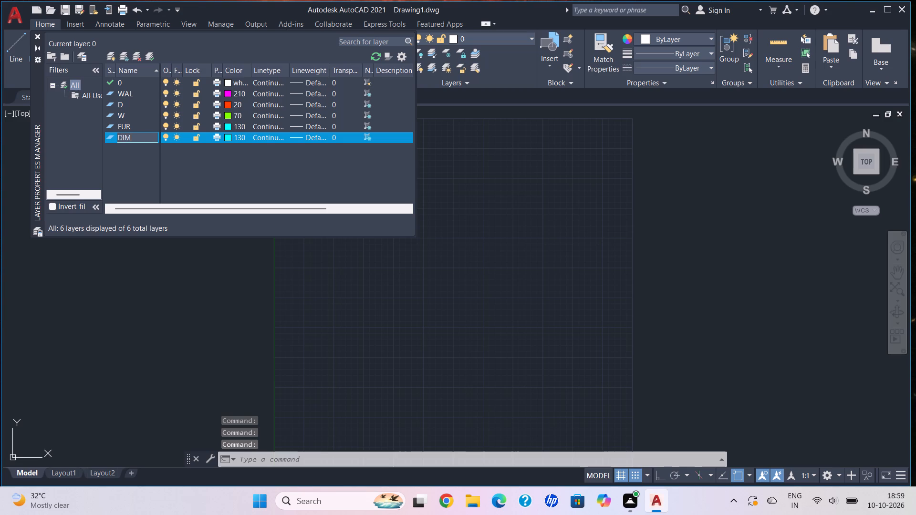
left_click(229, 135)
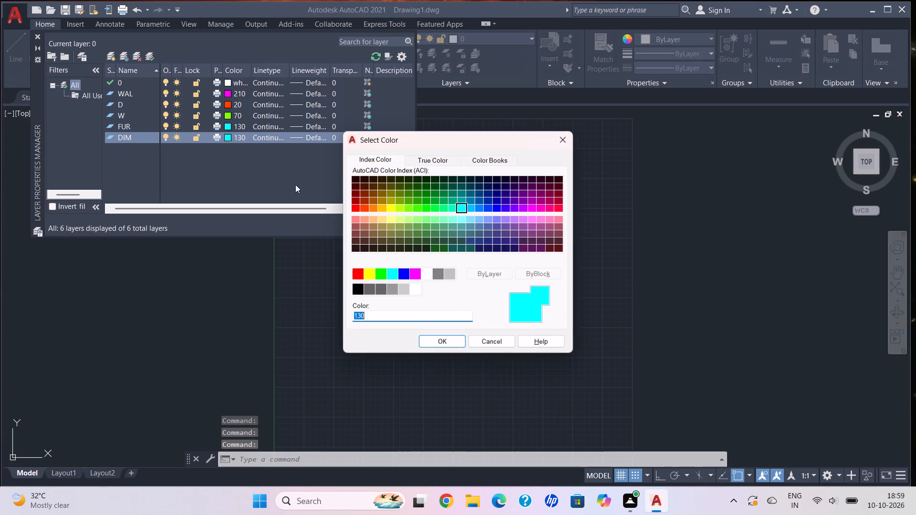
left_click(374, 208)
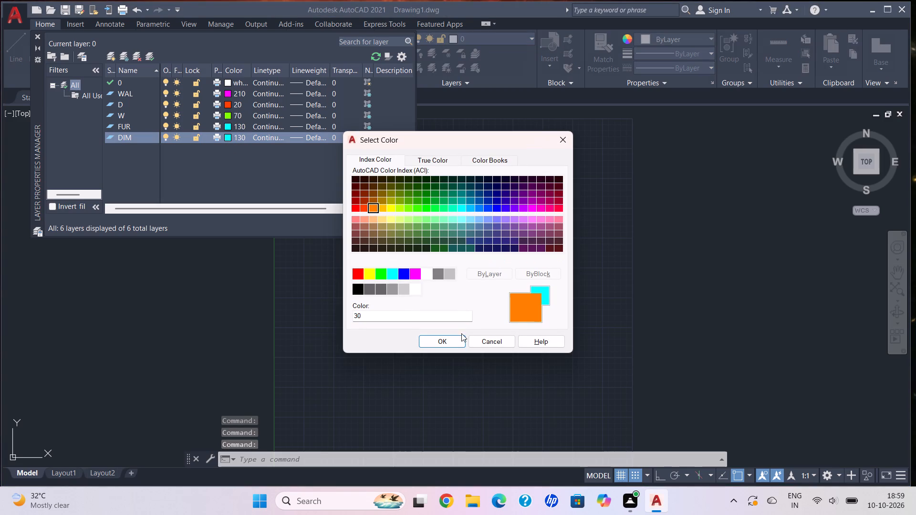
left_click(458, 342)
Create a new layer named TEX with the standard yellow color.
left_click(126, 62)
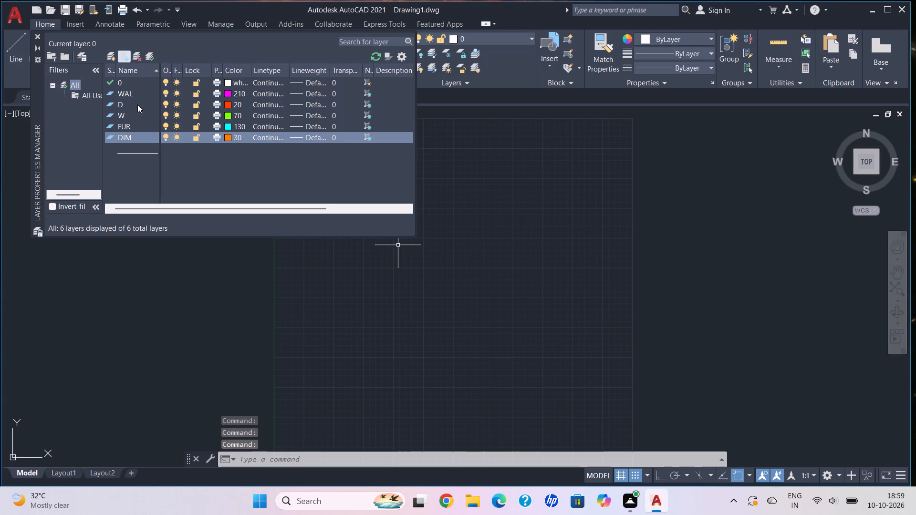
key("BackSpace")
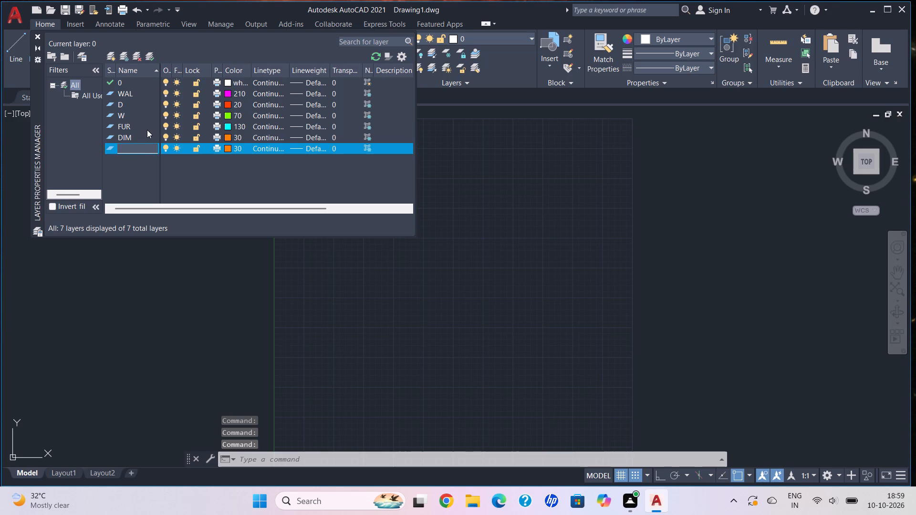
type("TEX")
left_click(226, 149)
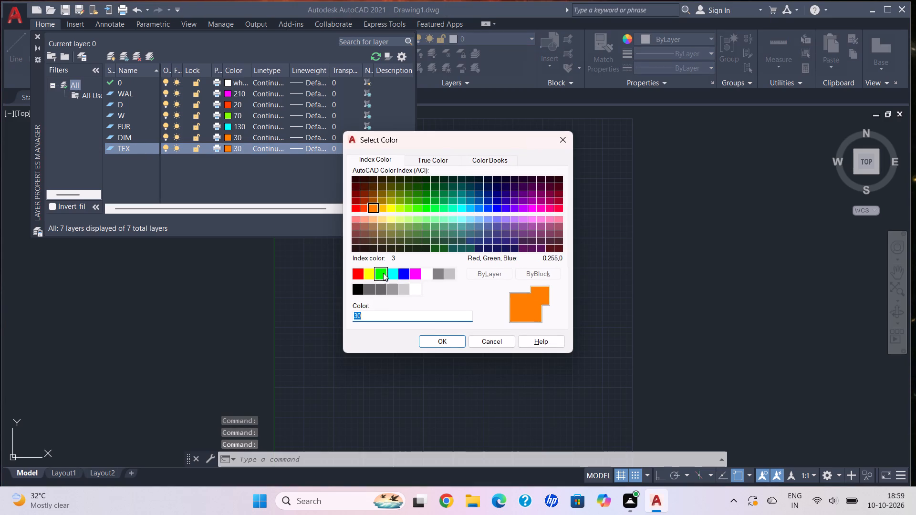
left_click(372, 269)
left_click(457, 342)
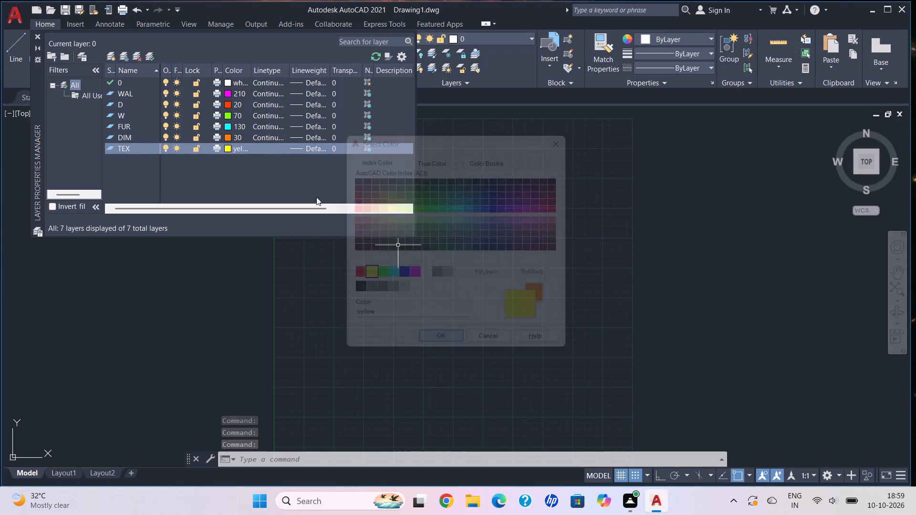
Create a new layer named HATC with light red index color 11.
left_click(125, 56)
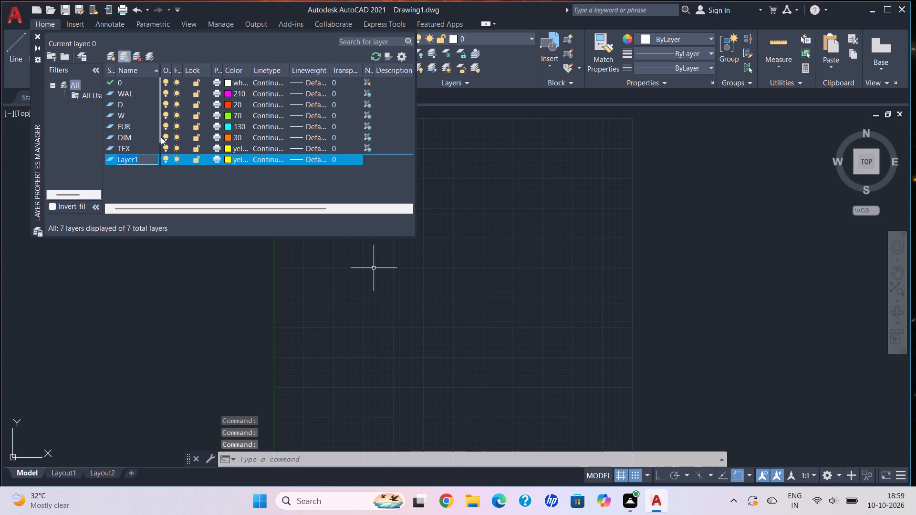
key("BackSpace")
type("HATC")
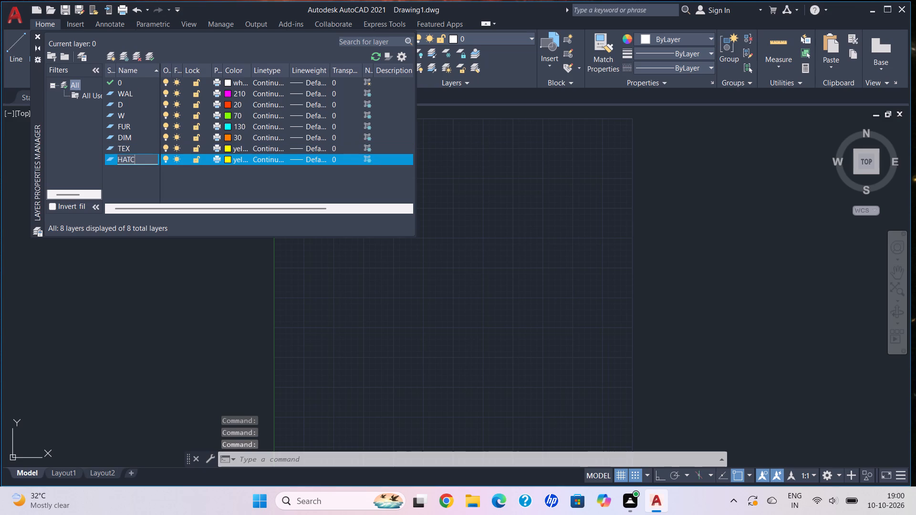
left_click(225, 158)
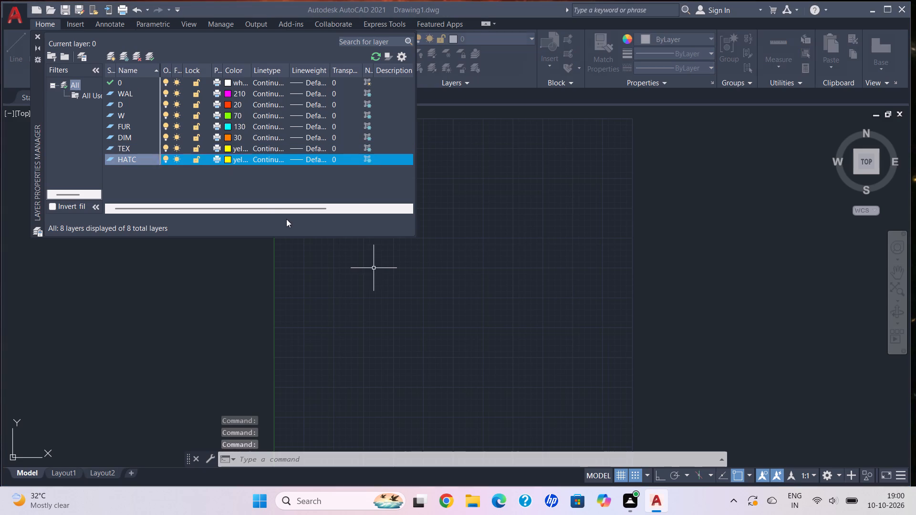
left_click(359, 217)
left_click(355, 224)
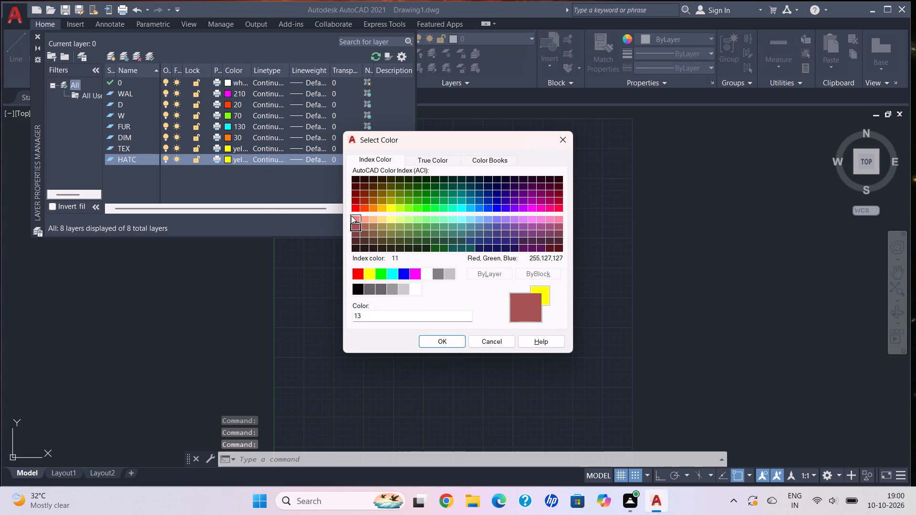
left_click(356, 218)
left_click(440, 344)
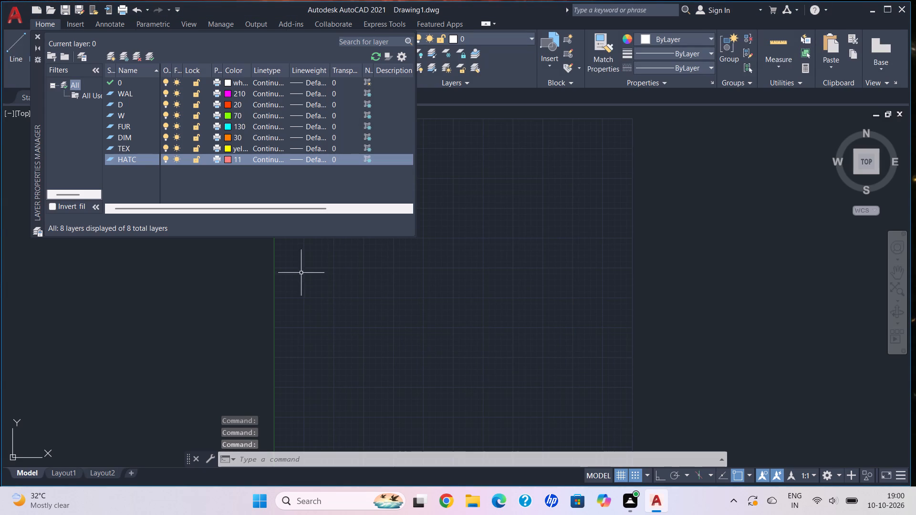
Create a new layer named ST with blue index color 150 and close the layer manager.
left_click(123, 59)
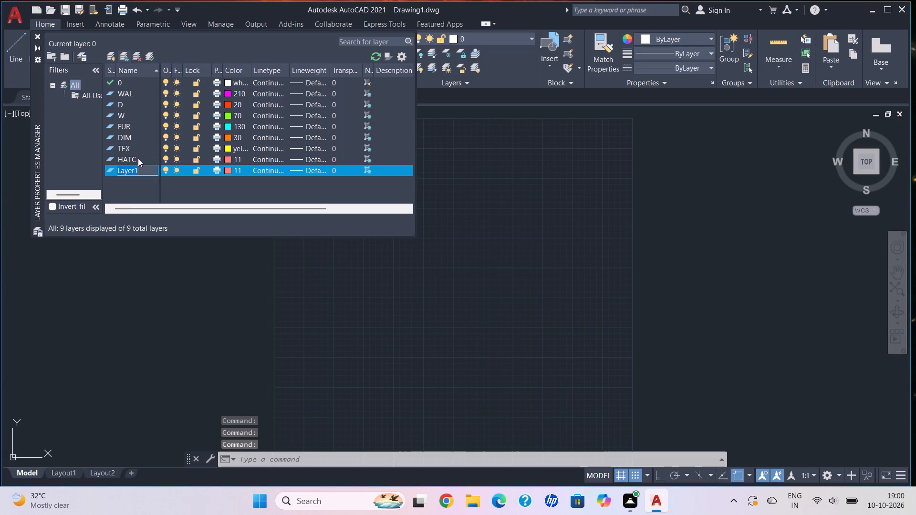
key("BackSpace")
type("ST")
left_click(226, 172)
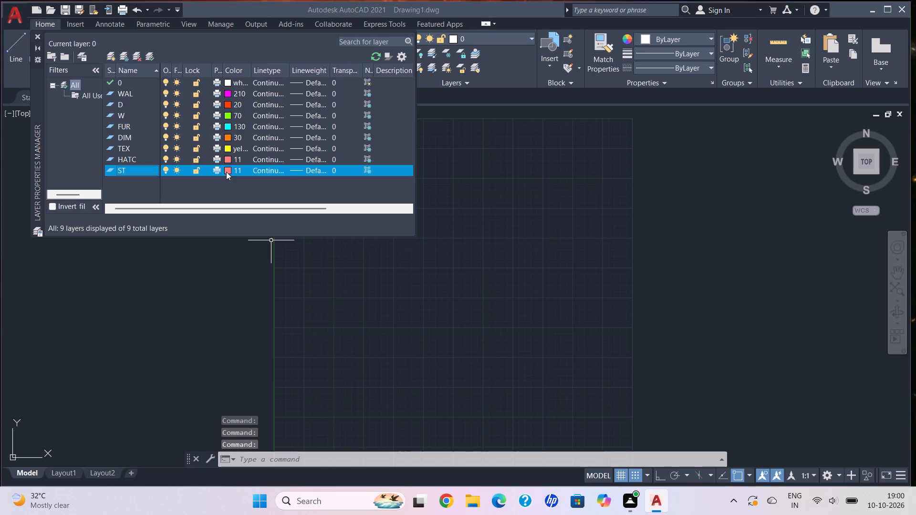
left_click(465, 208)
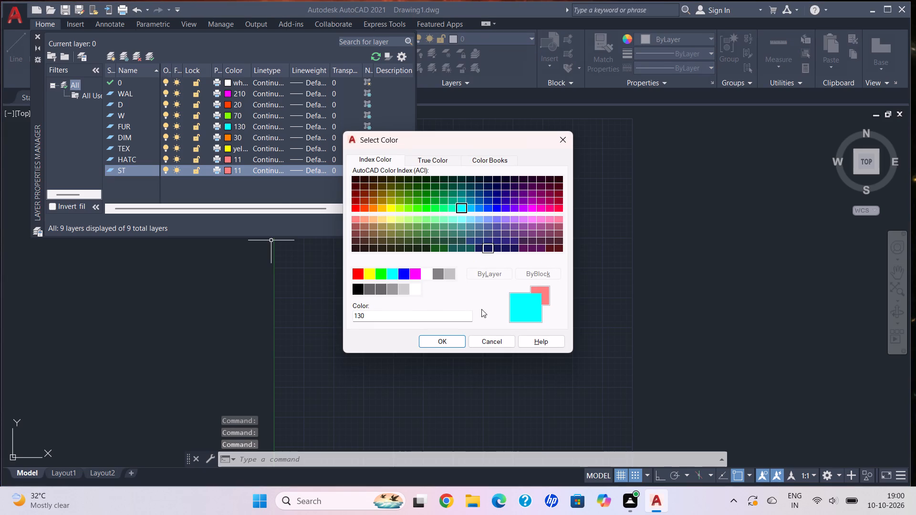
left_click(473, 208)
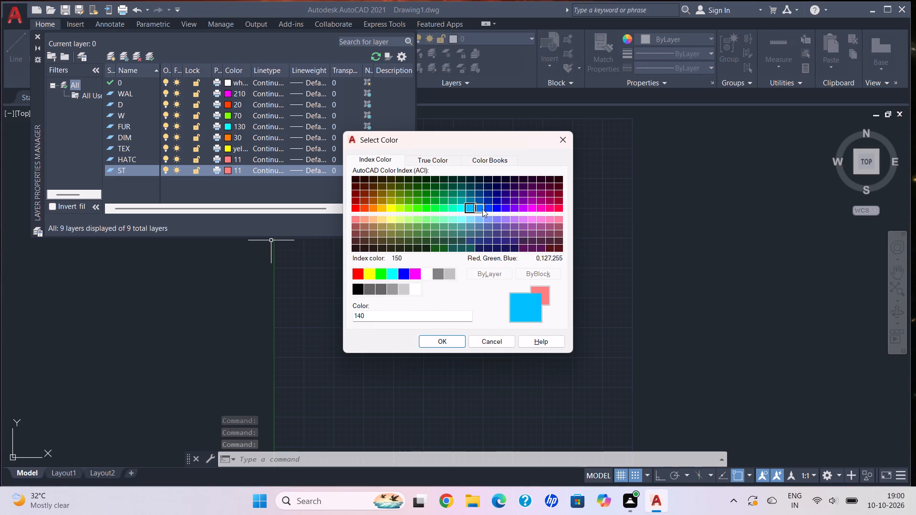
left_click(481, 207)
left_click(457, 339)
scroll(505, 327, "down", 1)
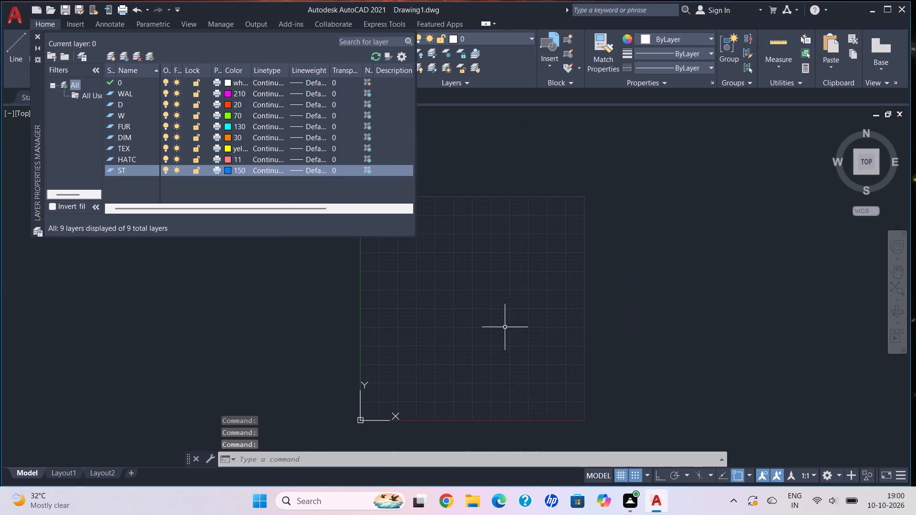
middle_click_drag(505, 327, 493, 311)
left_click(32, 36)
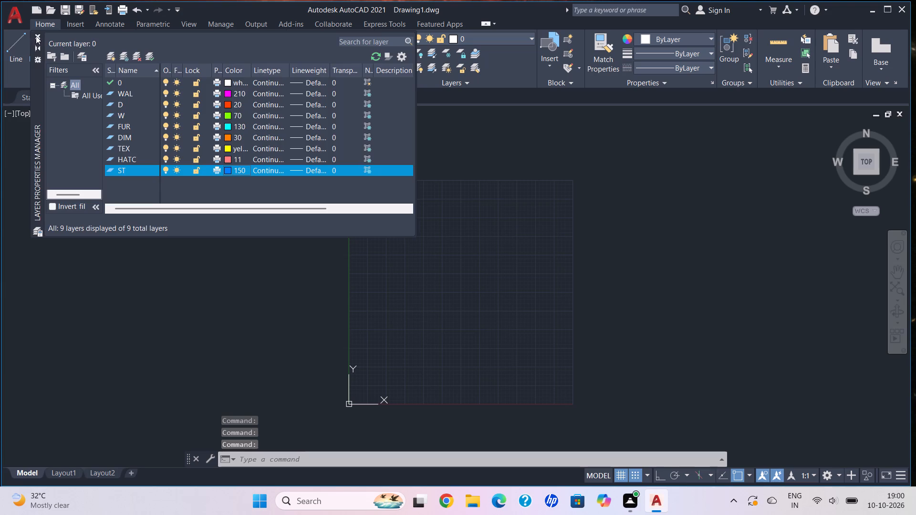
left_click(37, 36)
Make WAL the current layer.
left_click(529, 39)
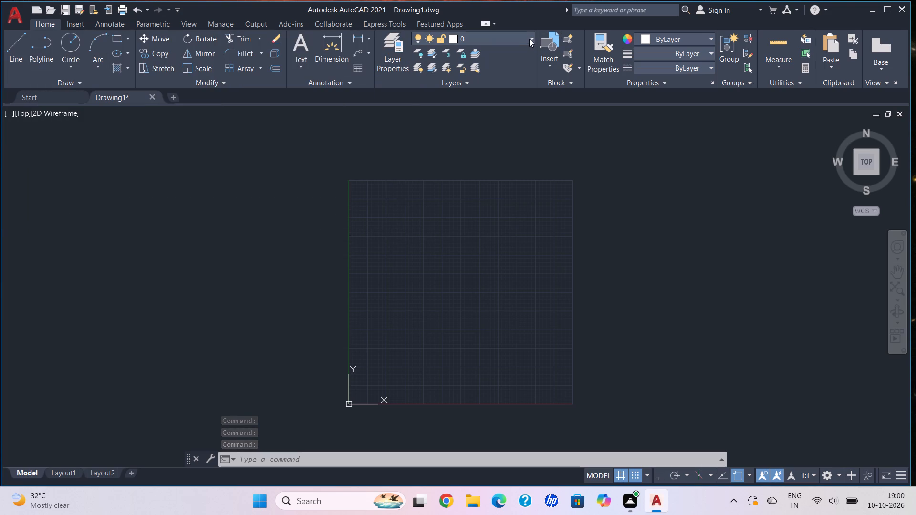
left_click(478, 154)
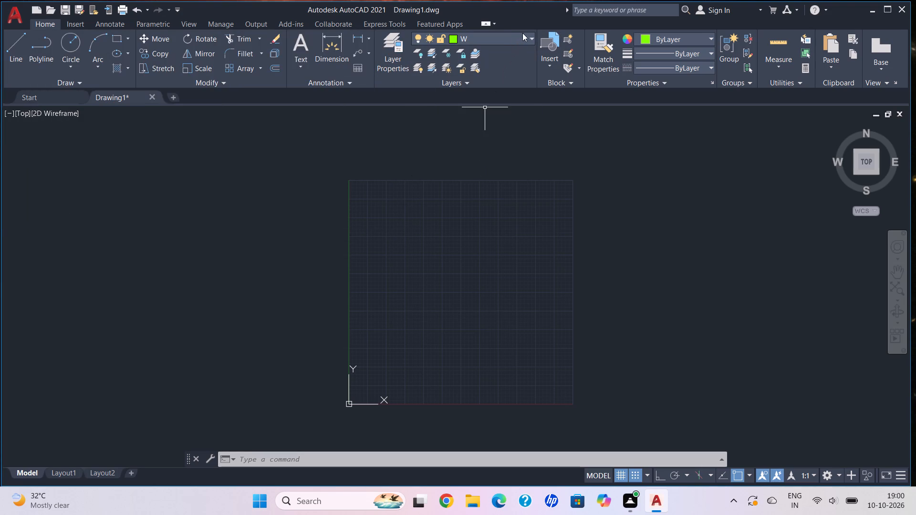
left_click(529, 33)
left_click(477, 169)
Draw a vertical construction line just inside the left edge of the drawing limits, at about X 2'-6".
scroll(500, 257, "down", 1)
middle_click_drag(500, 257, 499, 252)
scroll(497, 226, "up", 2)
key("Escape")
key("x")
key("l")
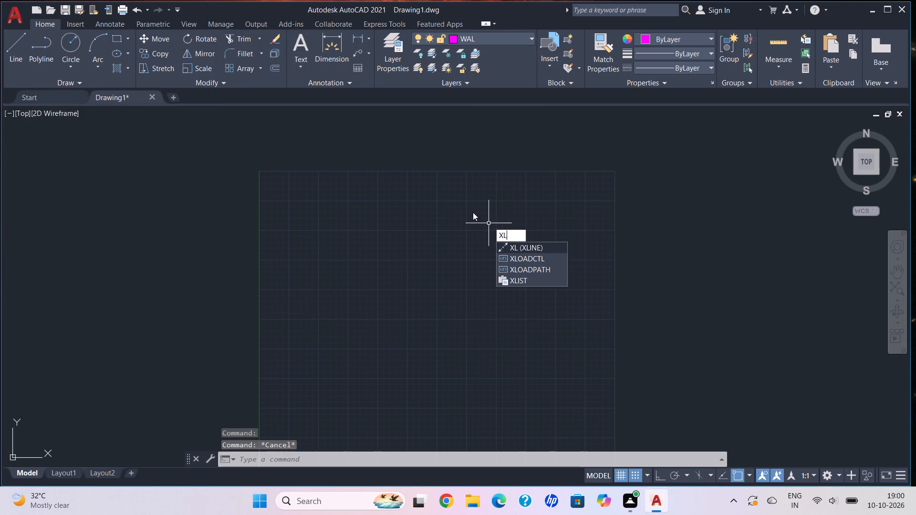
left_click(516, 247)
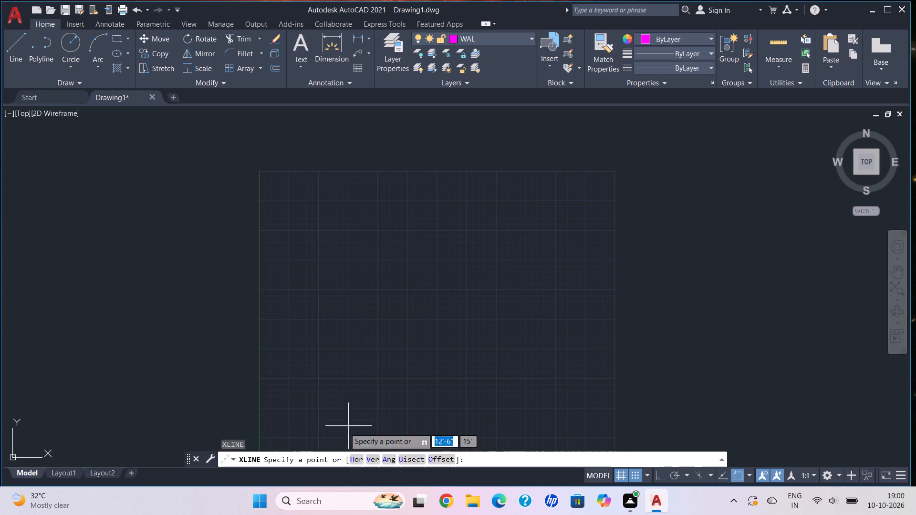
left_click(374, 459)
scroll(300, 382, "up", 2)
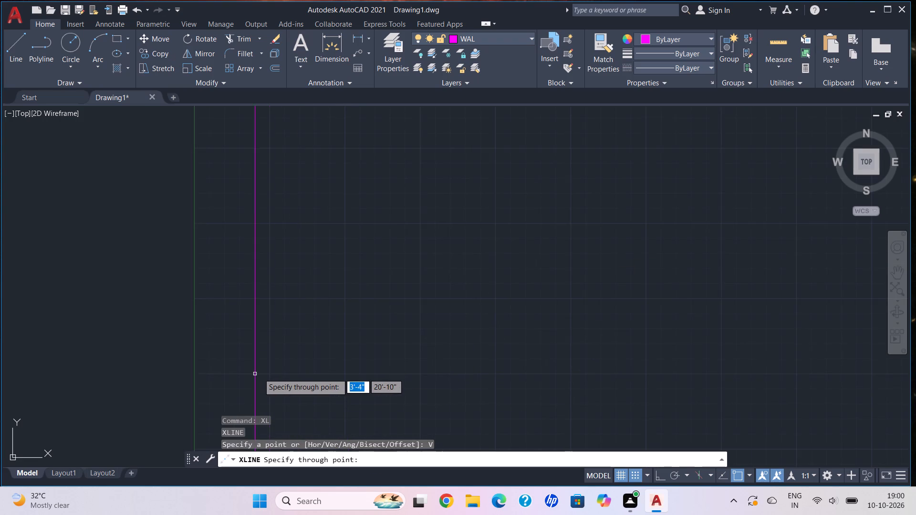
scroll(255, 373, "down", 1)
middle_click_drag(255, 373, 254, 413)
scroll(254, 413, "down", 1)
left_click(247, 402)
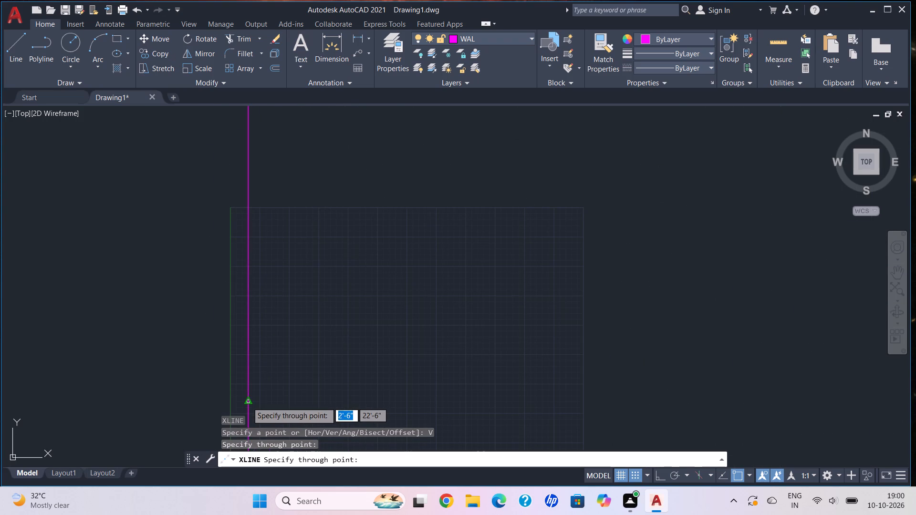
key("Escape")
Offset the vertical construction line 9" to the right to form the left wall's thickness.
scroll(341, 309, "up", 3)
key("o")
key("Return")
scroll(265, 190, "down", 3)
middle_click_drag(267, 191, 302, 257)
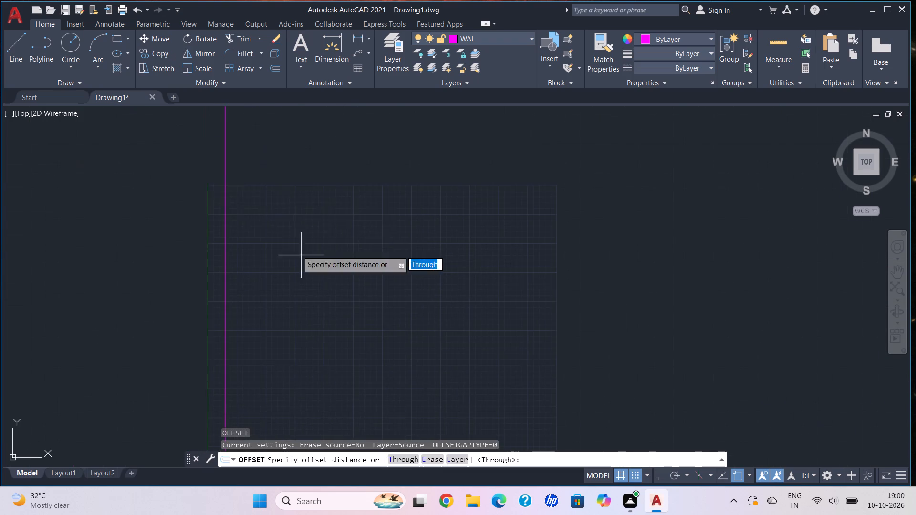
left_click(226, 191)
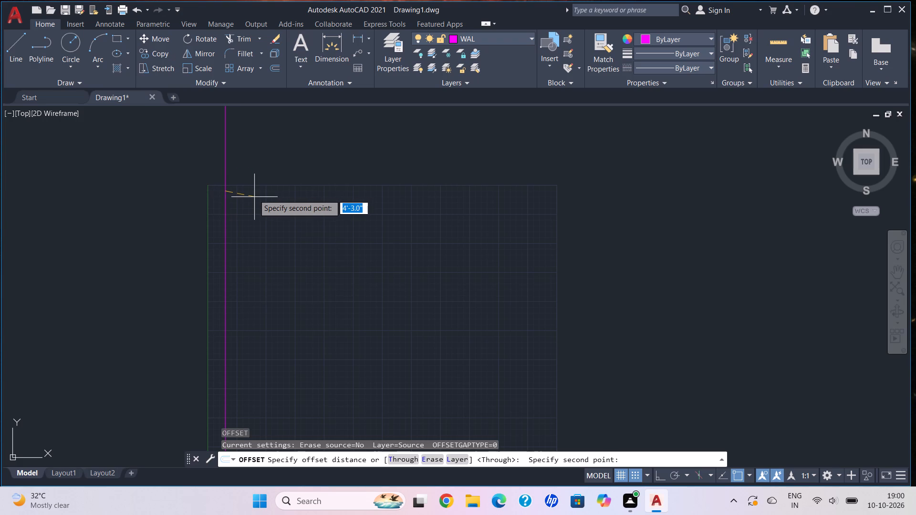
type("9\"")
key("Return")
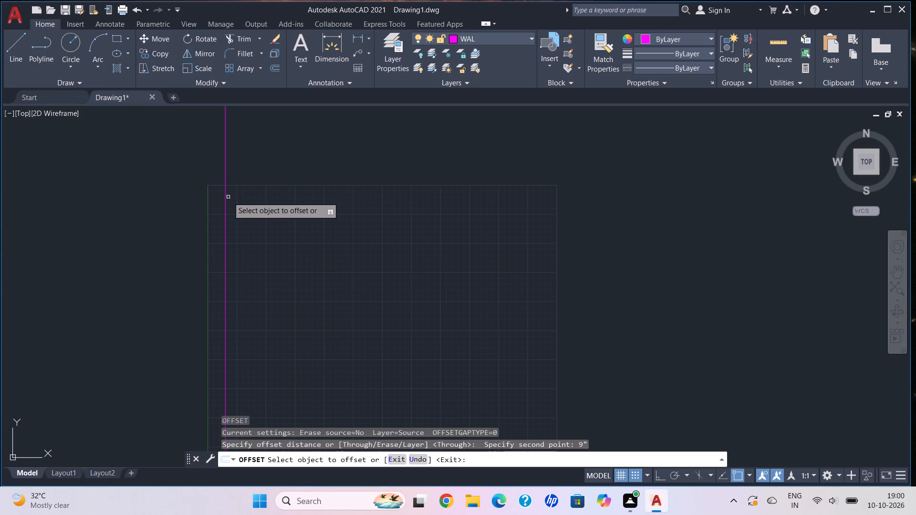
left_click(226, 198)
left_click(252, 212)
scroll(255, 212, "up", 2)
key("Escape")
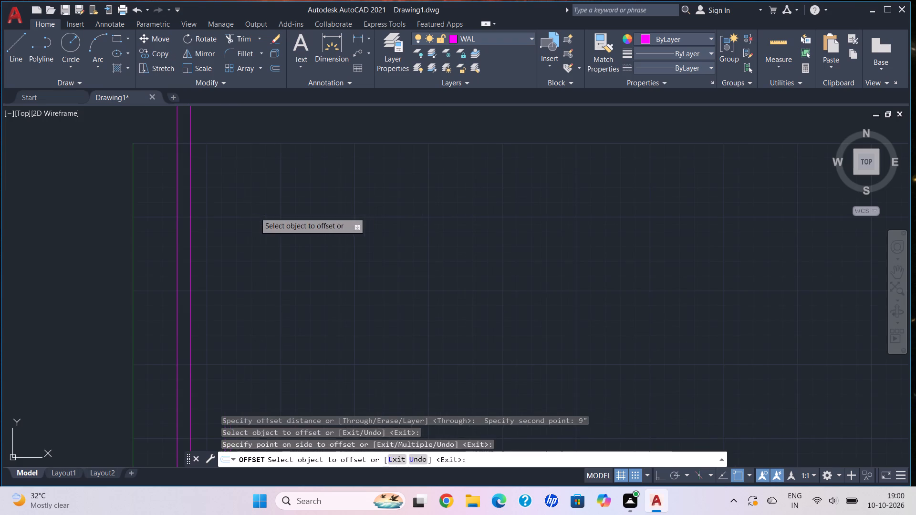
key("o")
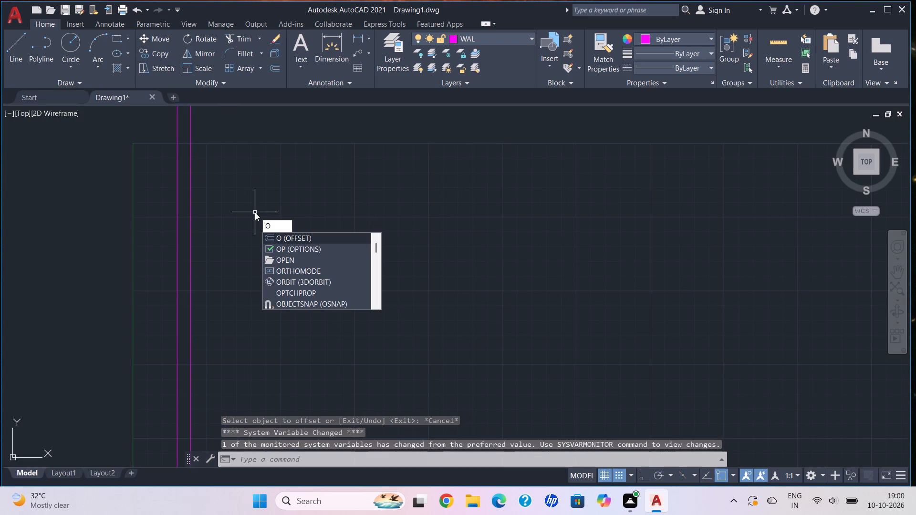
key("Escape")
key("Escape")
Draw a horizontal construction line just inside the upper edge of the drawing limits, crossing the two vertical lines.
type("XL")
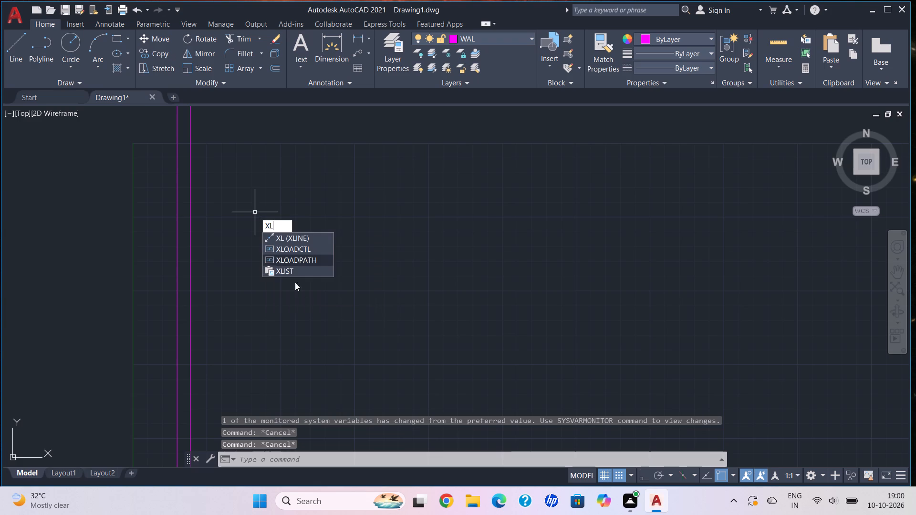
left_click(310, 237)
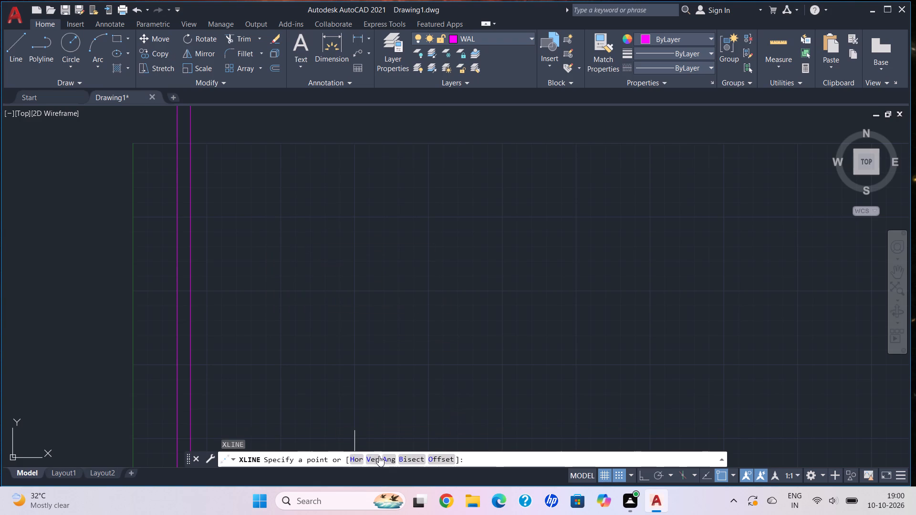
left_click(359, 454)
scroll(378, 257, "down", 1)
middle_click_drag(377, 257, 369, 295)
scroll(366, 286, "up", 1)
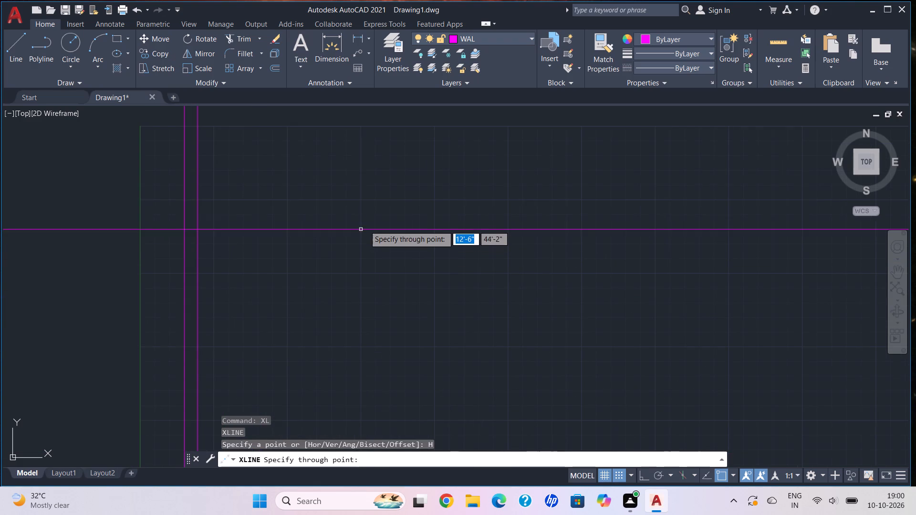
left_click(362, 168)
key("Escape")
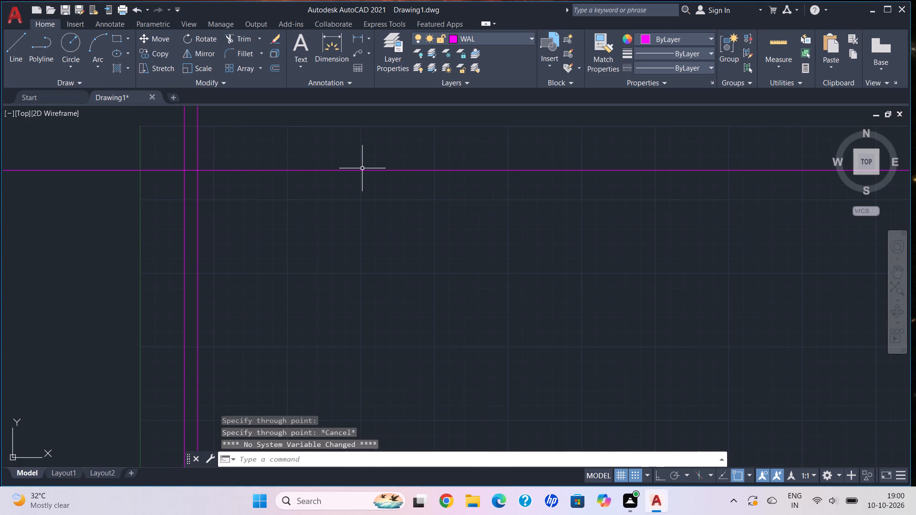
Offset the horizontal construction line 9" downward to form the top wall's thickness.
key("o")
key("Return")
scroll(207, 178, "up", 2)
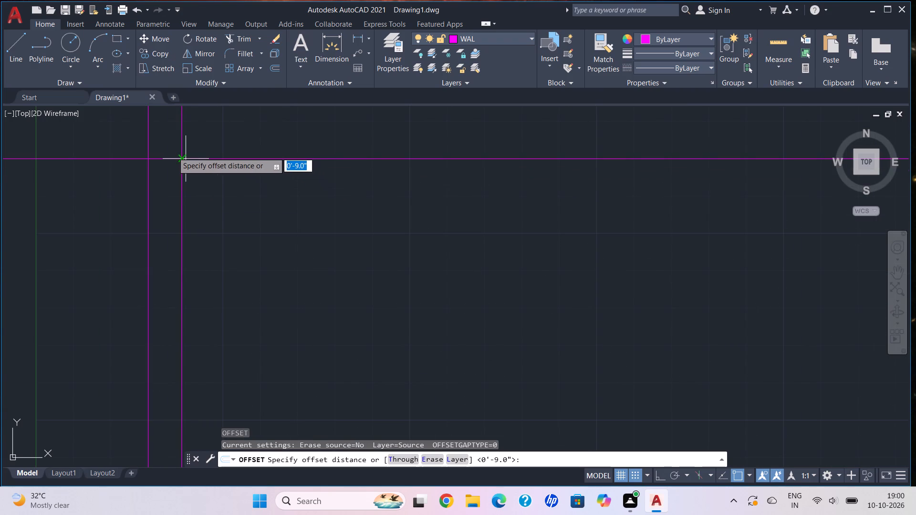
left_click(173, 152)
type("9\"")
key("Return")
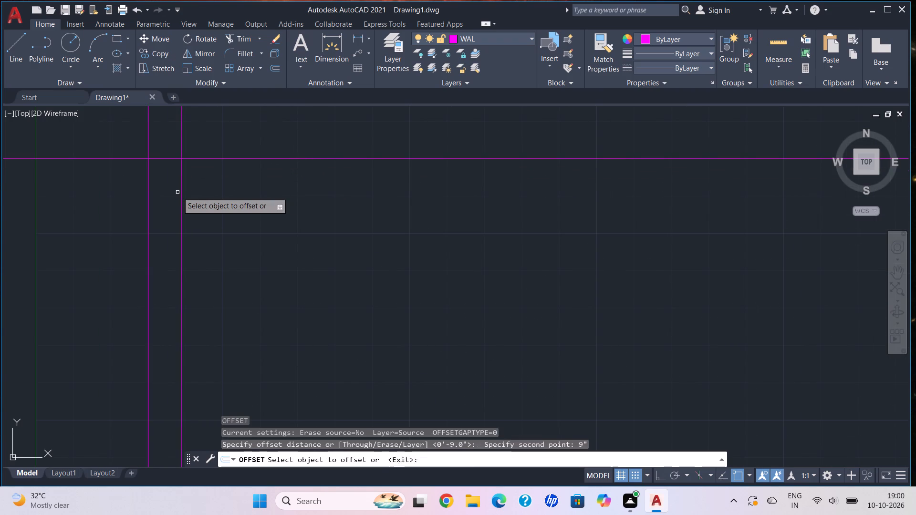
left_click(194, 158)
left_click(200, 186)
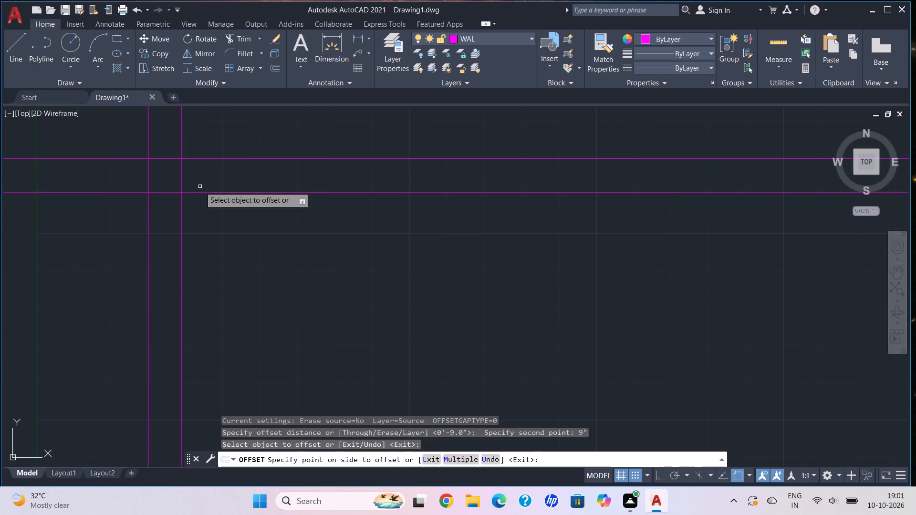
scroll(311, 274, "down", 3)
middle_click(311, 274)
key("Escape")
Offset the left wall's outer vertical line 25' to the right for the right wall's outer face.
middle_click_drag(308, 263, 298, 254)
key("o")
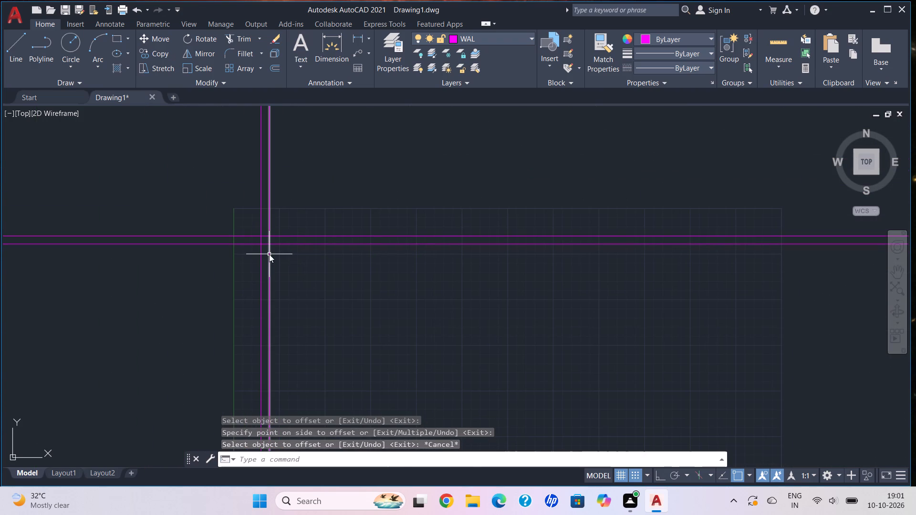
key("Return")
scroll(256, 240, "up", 3)
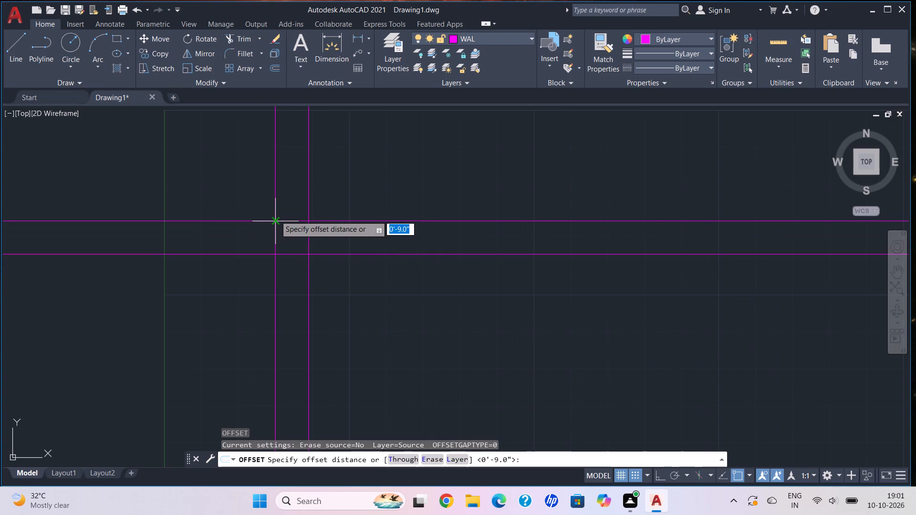
left_click(273, 217)
scroll(538, 219, "down", 3)
middle_click_drag(538, 219, 450, 218)
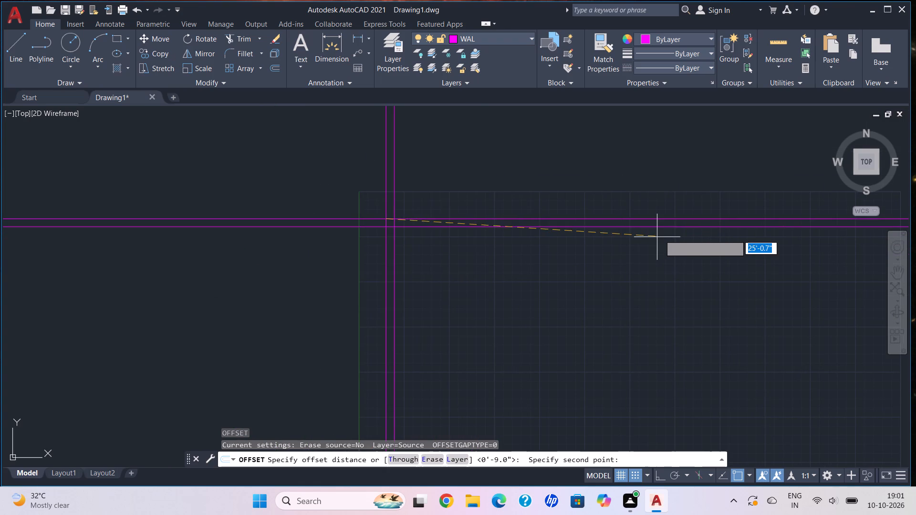
key("5")
key("BackSpace")
key("BackSpace")
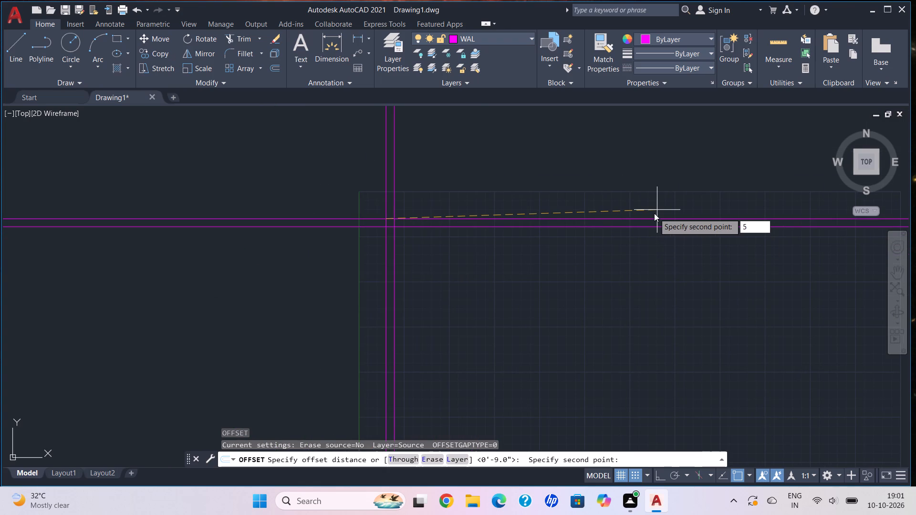
type("25'")
key("Return")
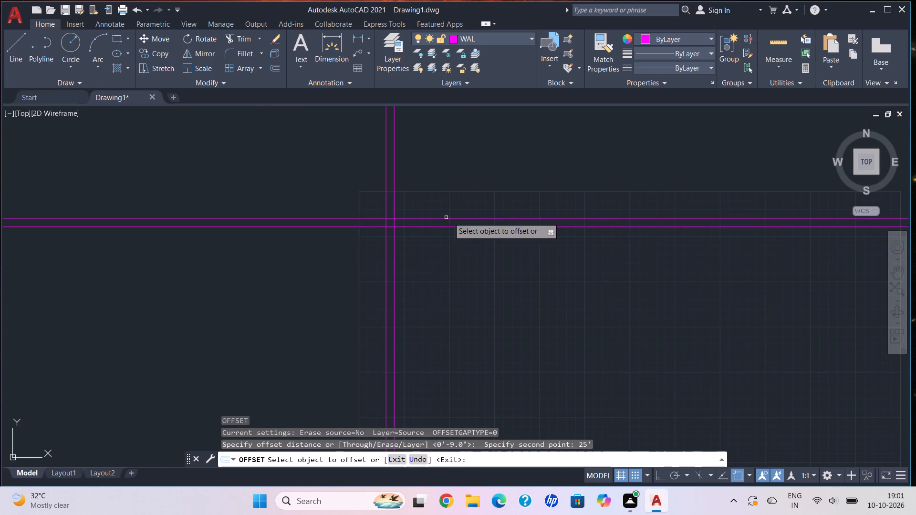
left_click(386, 210)
left_click(590, 201)
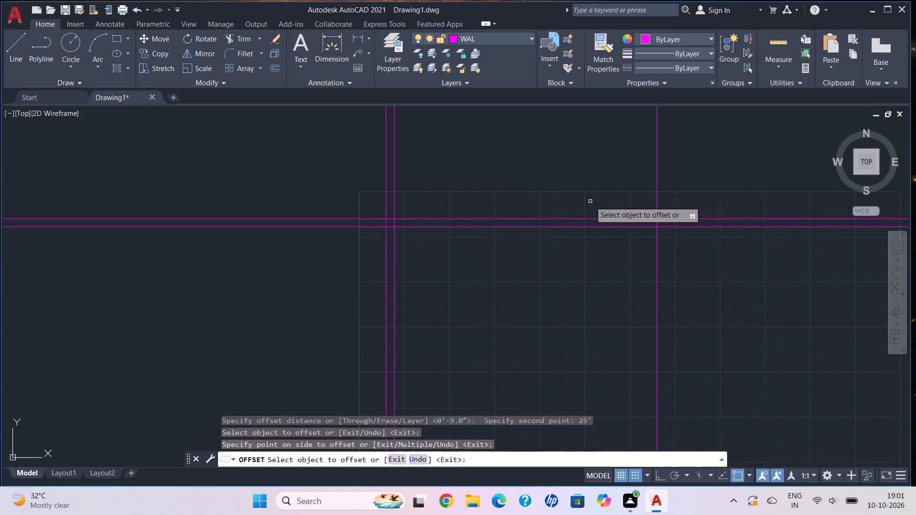
key("Escape")
Offset the right wall's outer vertical line 9" inward to form that wall's thickness.
key("o")
key("Return")
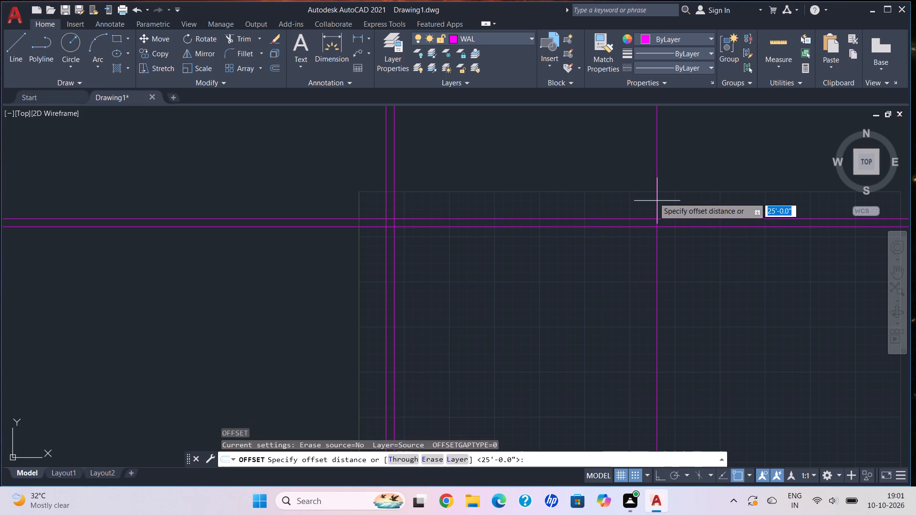
left_click(653, 223)
type("9\"")
key("Return")
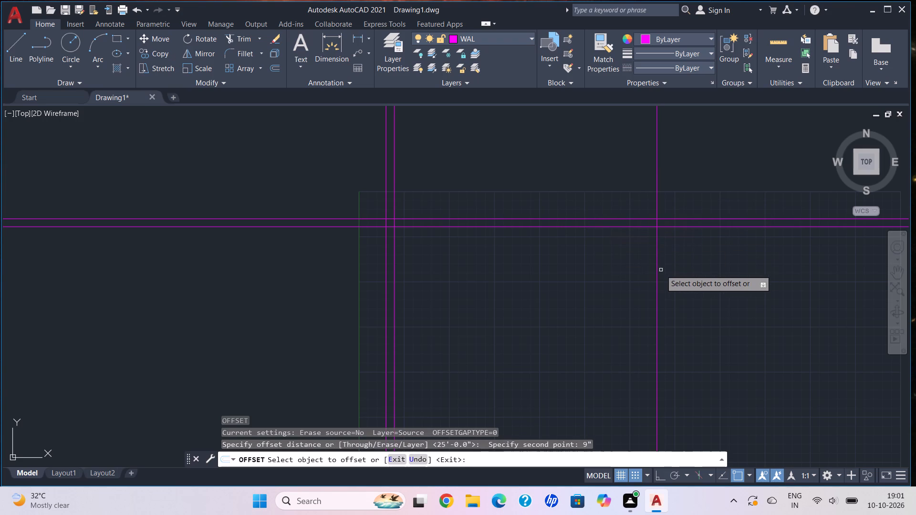
left_click(657, 269)
left_click(639, 264)
scroll(615, 316, "down", 1)
middle_click_drag(615, 316, 596, 273)
key("Escape")
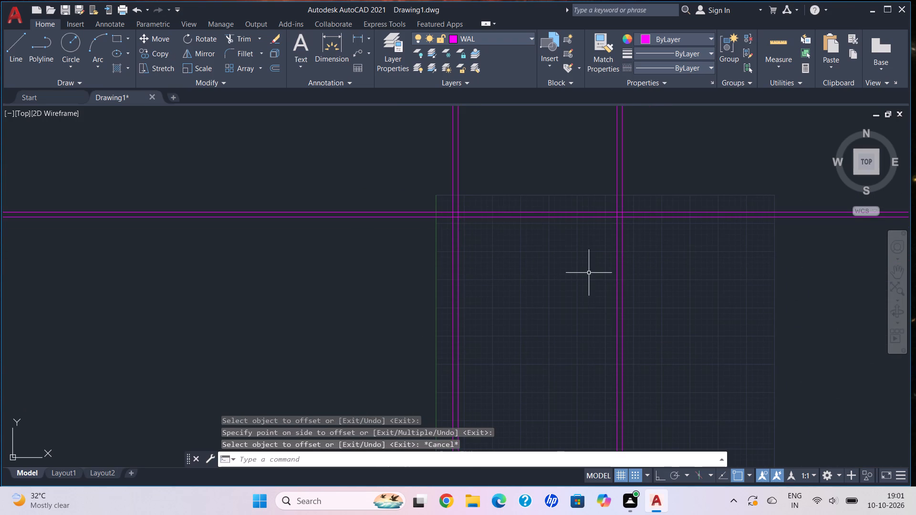
Offset the top wall's outer horizontal line 38' downward for the bottom wall's outer face.
key("o")
key("Return")
scroll(485, 247, "up", 2)
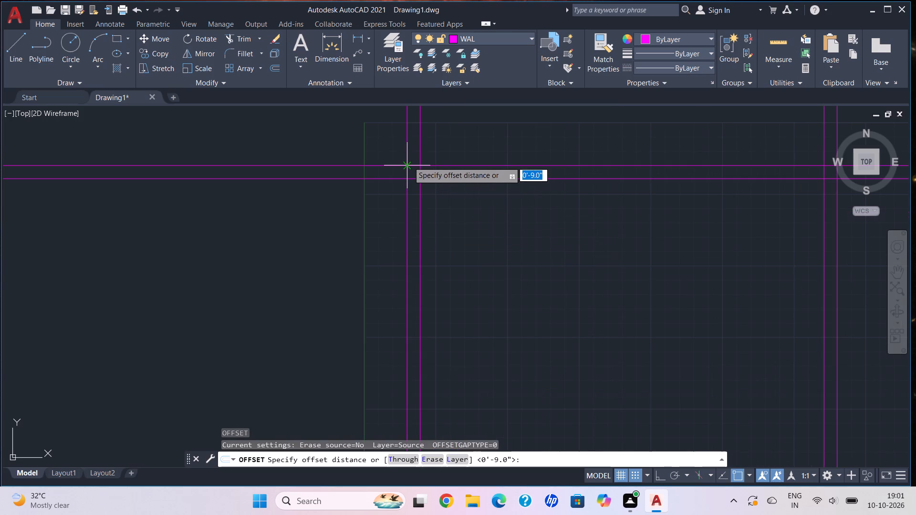
left_click(408, 162)
scroll(433, 369, "down", 1)
middle_click_drag(433, 365, 417, 216)
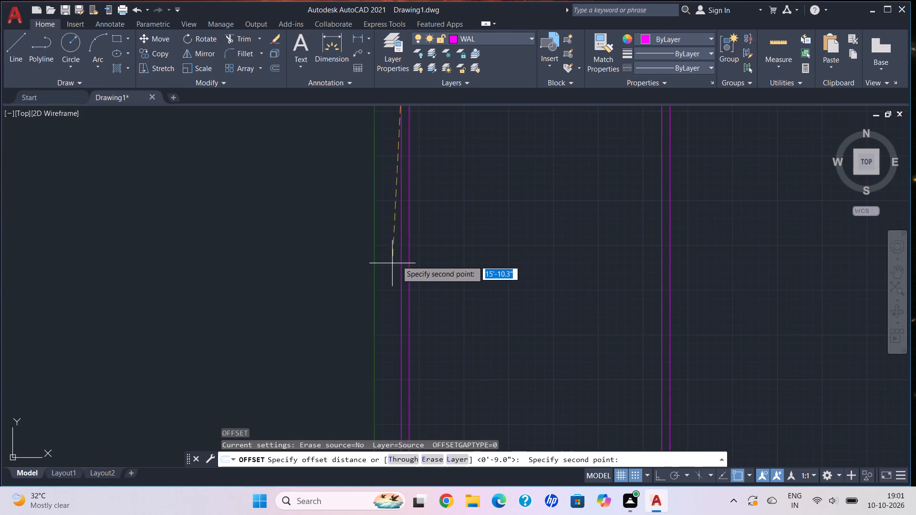
middle_click_drag(397, 262, 409, 235)
type("38'")
key("Return")
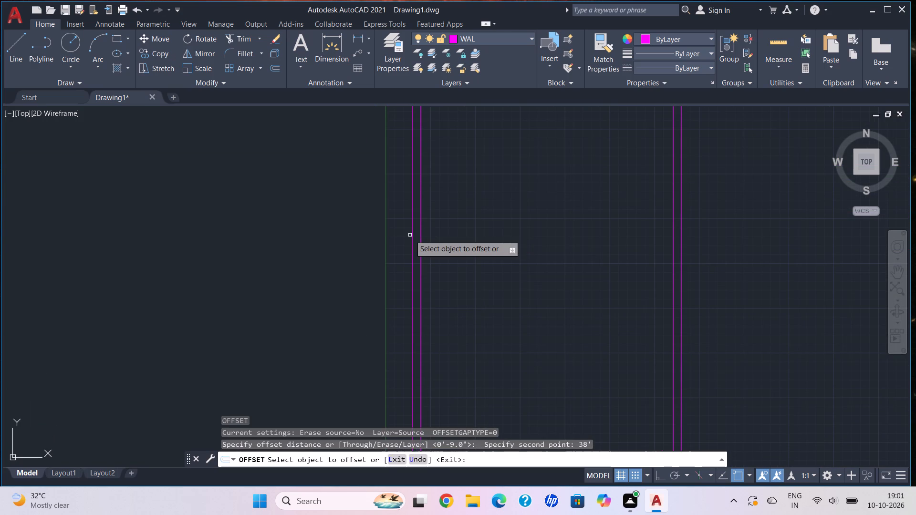
scroll(402, 193, "down", 2)
middle_click(402, 193)
scroll(434, 134, "up", 1)
left_click(437, 149)
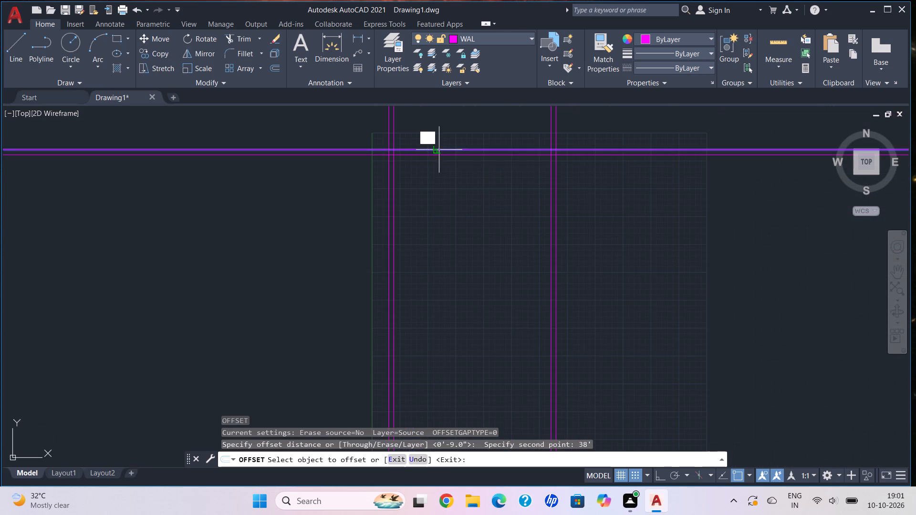
left_click(450, 254)
scroll(458, 258, "down", 1)
middle_click_drag(458, 258, 456, 174)
key("Escape")
Offset the bottom wall's outer horizontal line 9" upward to form that wall's thickness.
key("o")
key("Return")
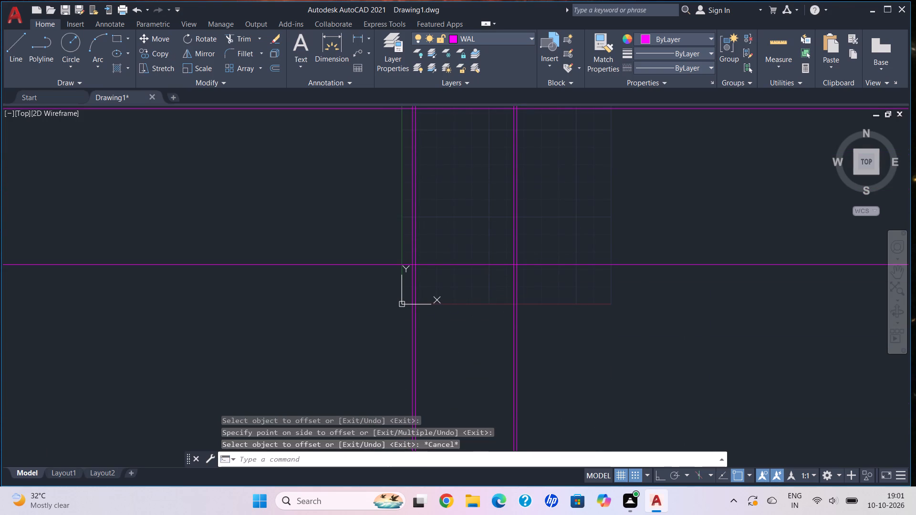
scroll(420, 239, "up", 3)
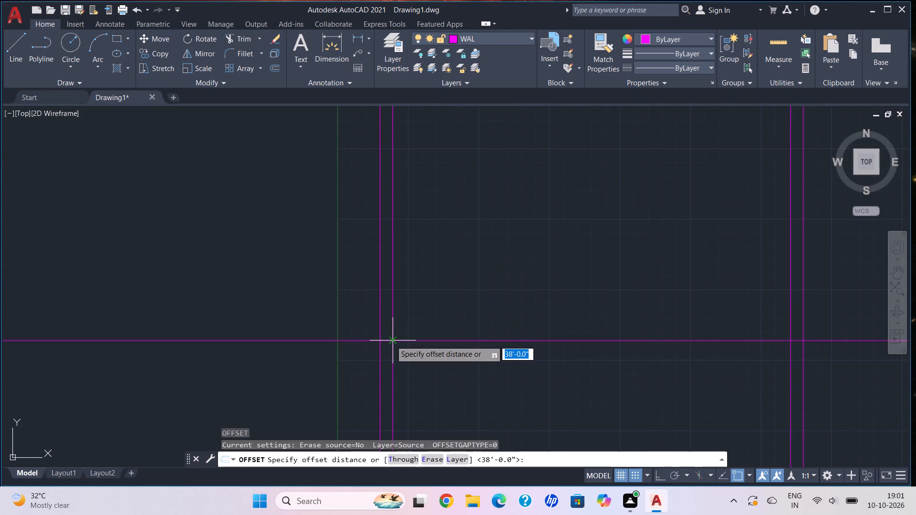
left_click(391, 340)
type("9\"")
key("Return")
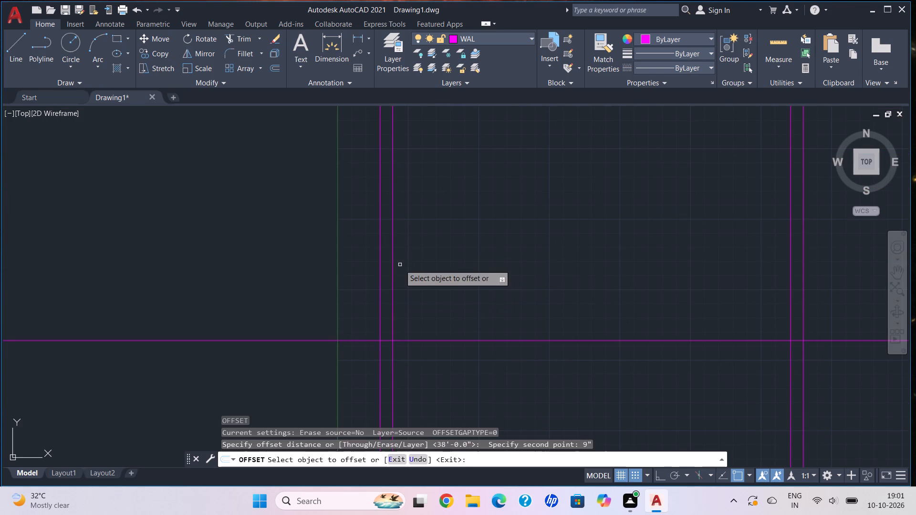
left_click(458, 341)
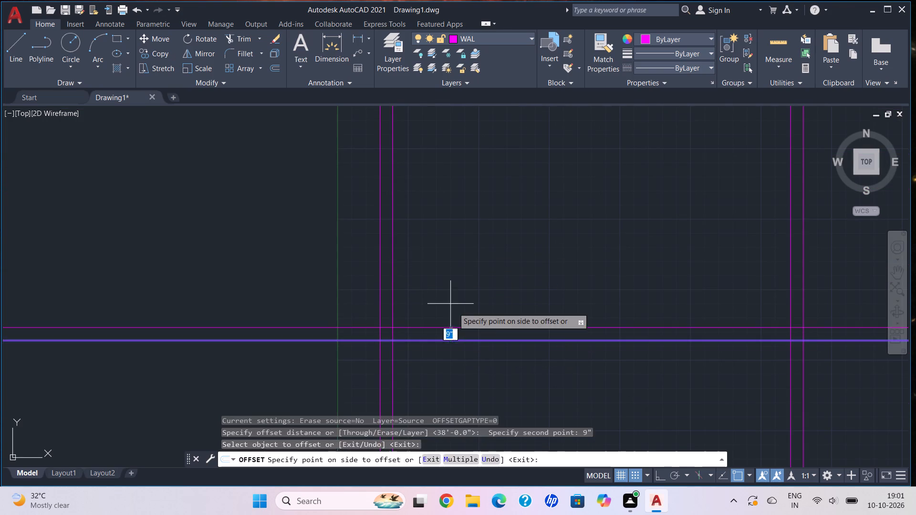
left_click(453, 307)
key("Escape")
Trim away all construction-line ends extending beyond the outer faces of the four walls, leaving the closed rectangular wall outline.
scroll(453, 307, "down", 2)
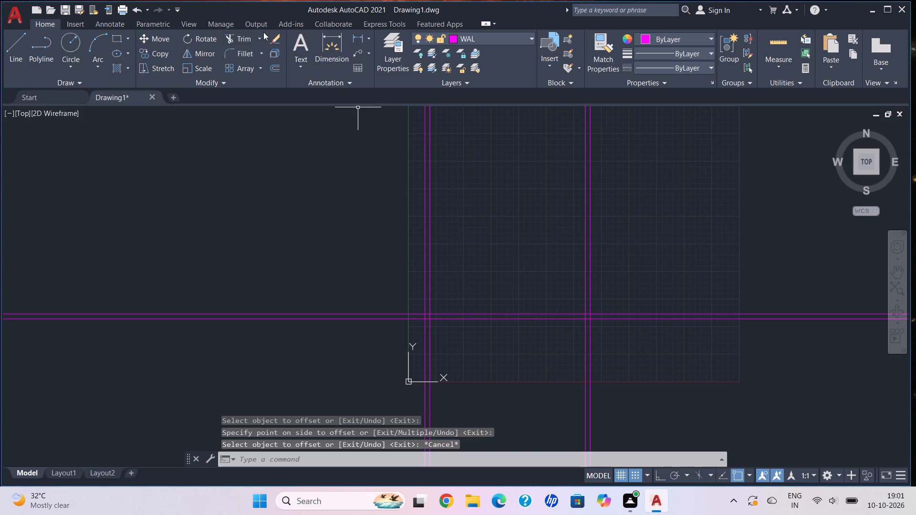
left_click(258, 32)
left_click(259, 52)
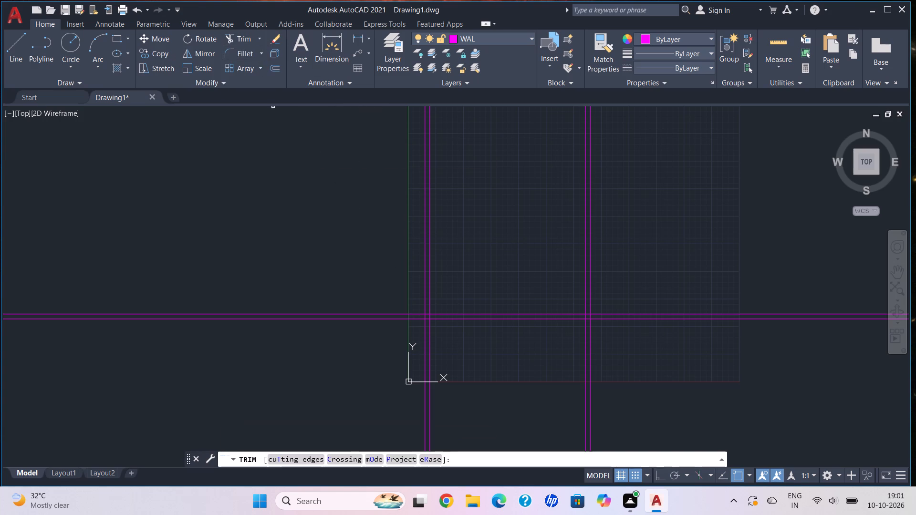
scroll(314, 143, "down", 3)
middle_click_drag(314, 143, 295, 187)
left_click_drag(279, 164, 621, 327)
left_click_drag(293, 179, 546, 330)
scroll(465, 234, "up", 2)
middle_click_drag(478, 268, 506, 166)
scroll(506, 214, "up", 2)
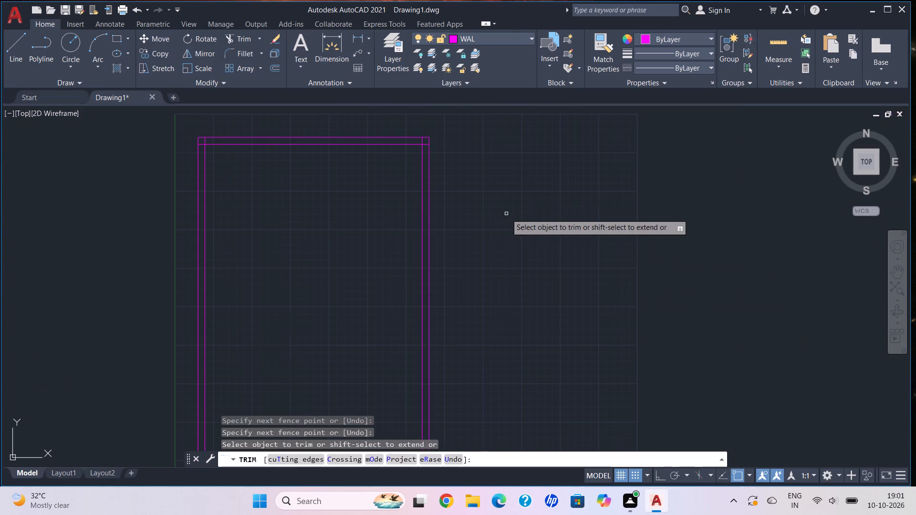
key("Escape")
middle_click_drag(529, 197, 551, 211)
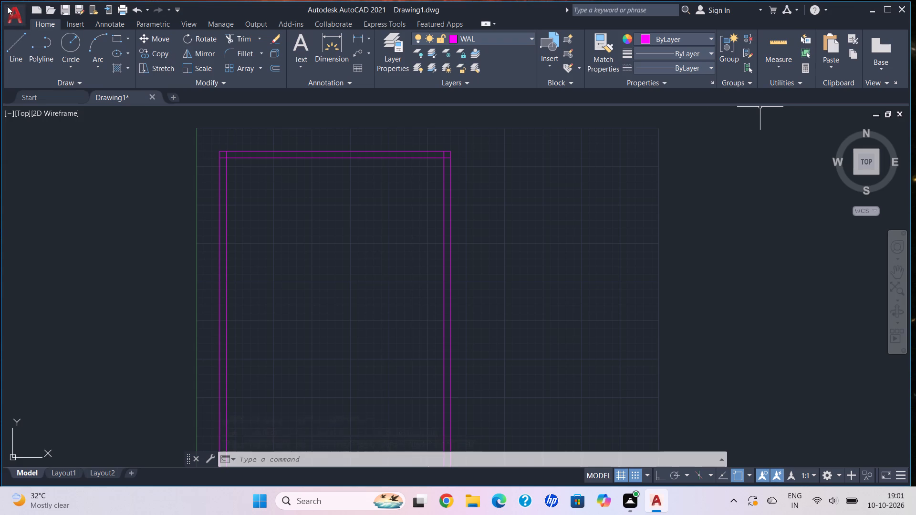
Save the drawing in the Documents folder as an AutoCAD 2018 drawing named INTERNSHIP DAYYYYYY4.
left_click(21, 20)
left_click(53, 157)
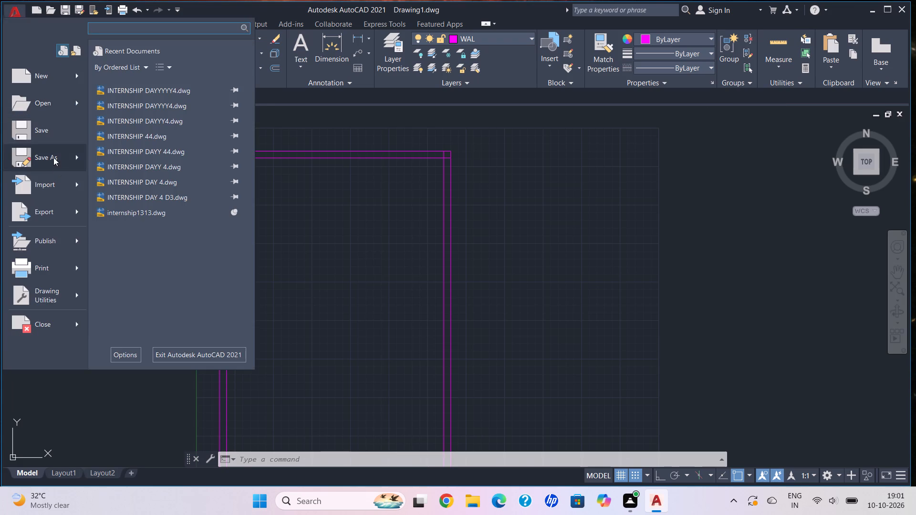
left_click(469, 359)
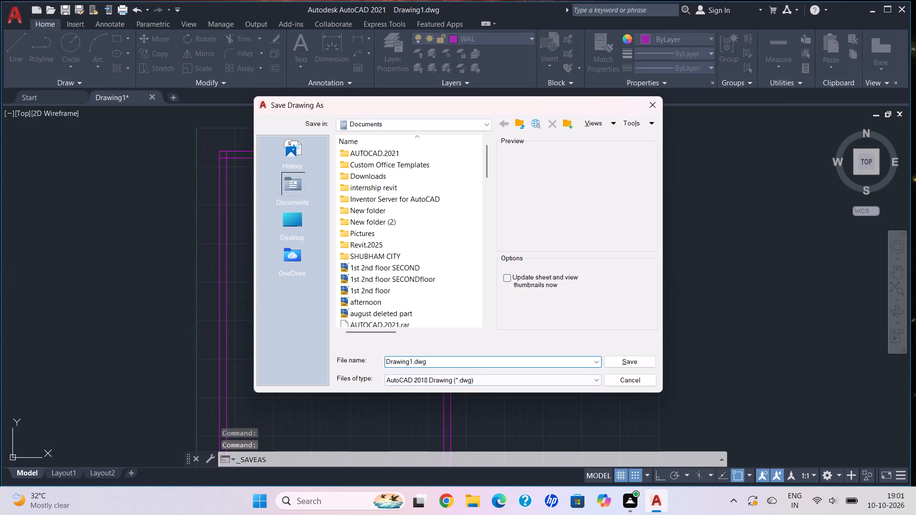
key("BackSpace")
key("BackSpace")
key("BackSpace")
key("BackSpace")
key("BackSpace")
key("BackSpace")
key("BackSpace")
key("BackSpace")
key("BackSpace")
key("BackSpace")
key("BackSpace")
key("BackSpace")
key("BackSpace")
key("BackSpace")
key("BackSpace")
key("BackSpace")
key("BackSpace")
key("BackSpace")
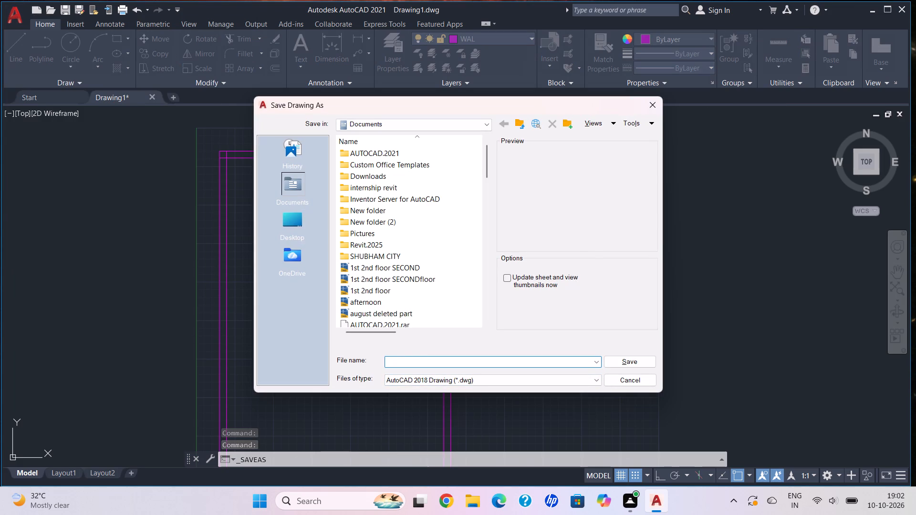
type("INTERNSHIP")
key("space")
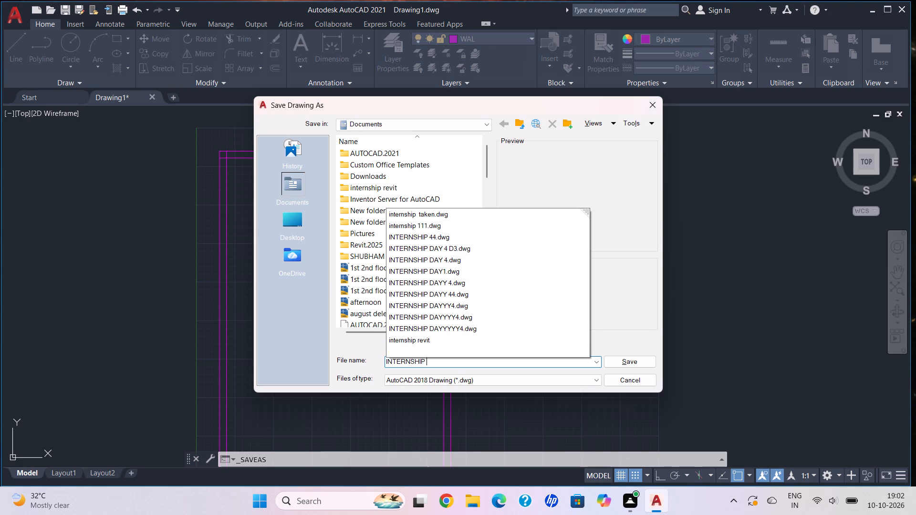
type("DAYYYYYY")
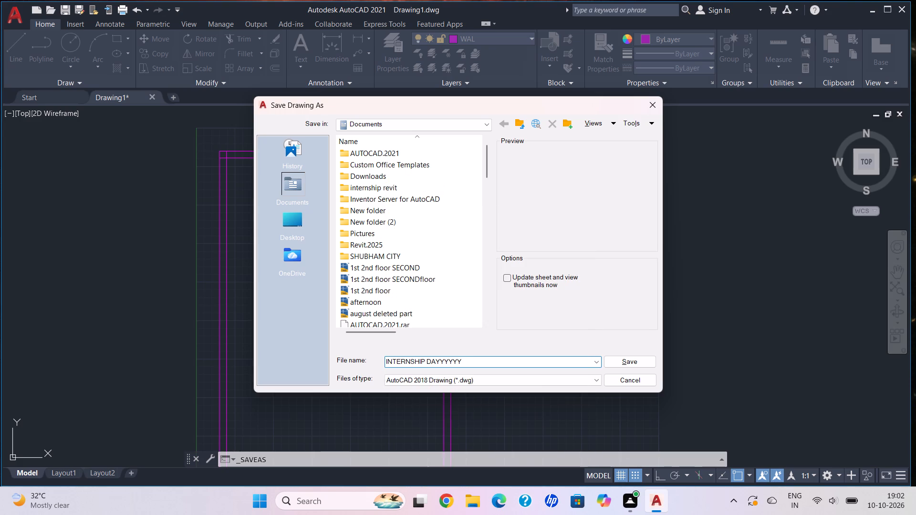
key("4")
left_click(627, 361)
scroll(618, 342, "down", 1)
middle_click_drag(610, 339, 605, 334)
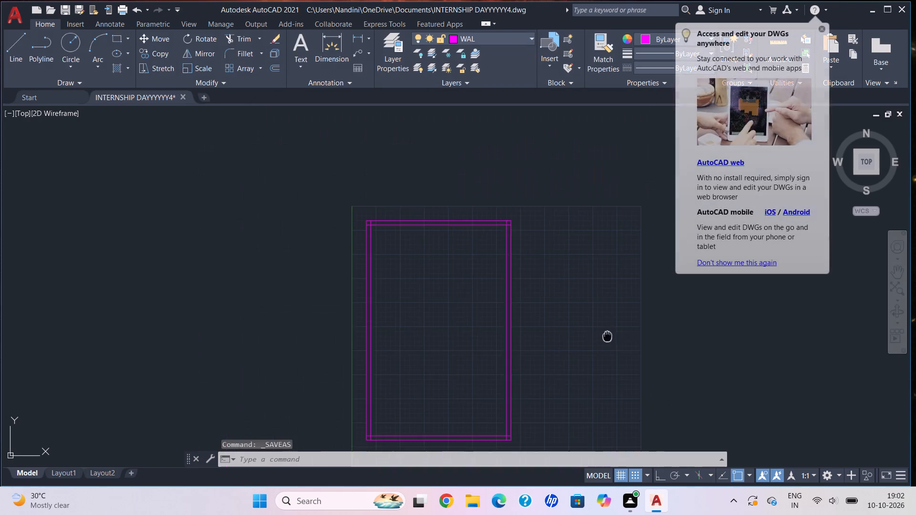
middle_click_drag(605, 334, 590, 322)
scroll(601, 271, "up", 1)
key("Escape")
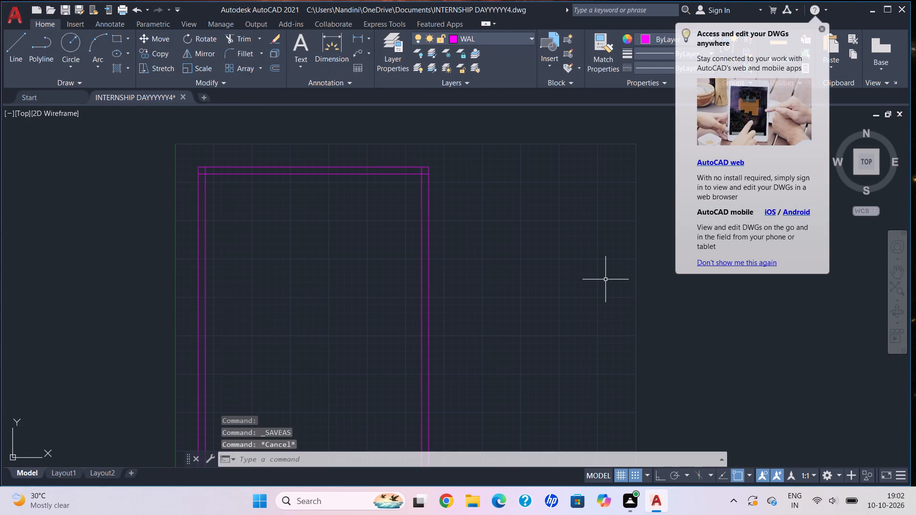
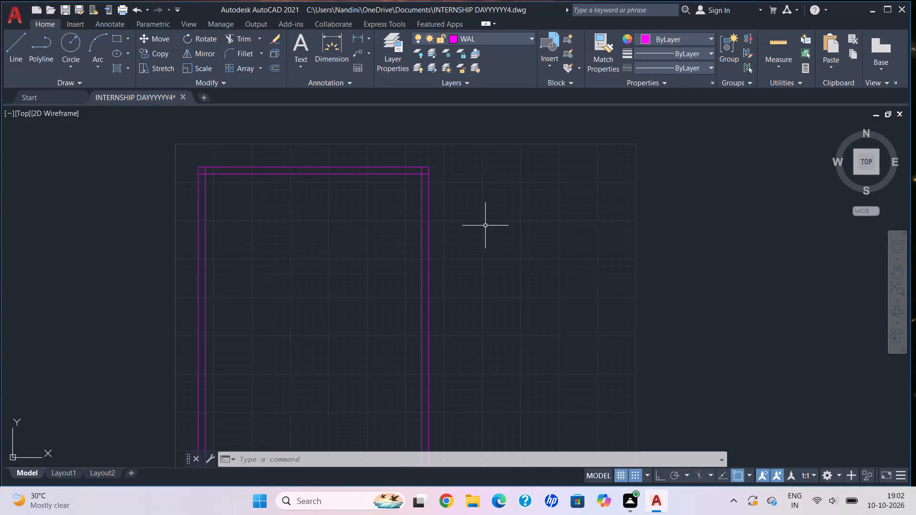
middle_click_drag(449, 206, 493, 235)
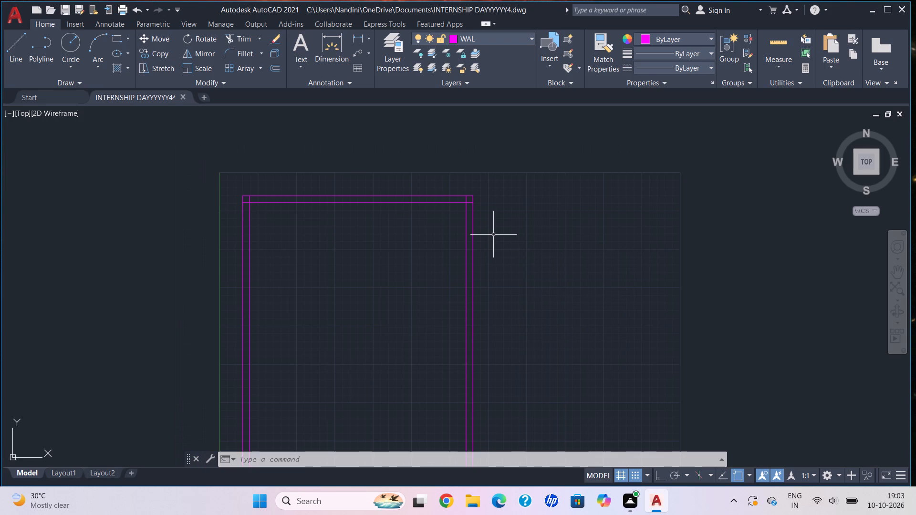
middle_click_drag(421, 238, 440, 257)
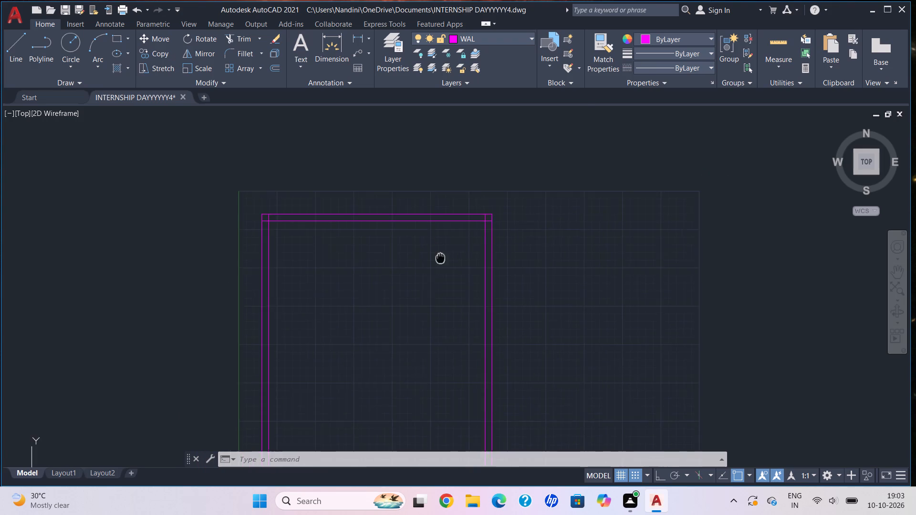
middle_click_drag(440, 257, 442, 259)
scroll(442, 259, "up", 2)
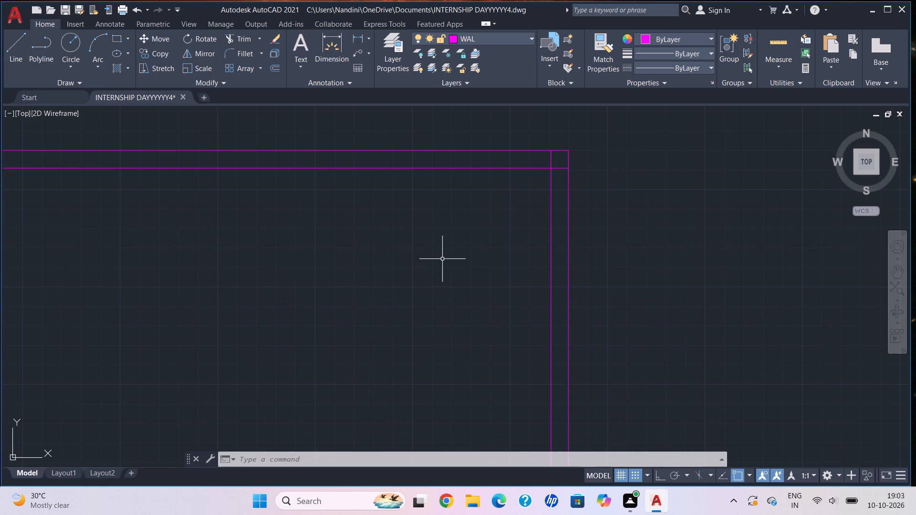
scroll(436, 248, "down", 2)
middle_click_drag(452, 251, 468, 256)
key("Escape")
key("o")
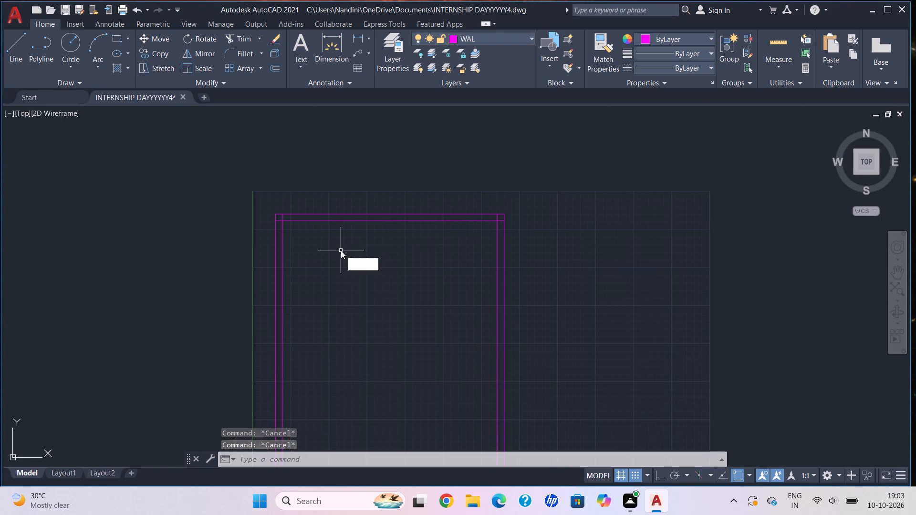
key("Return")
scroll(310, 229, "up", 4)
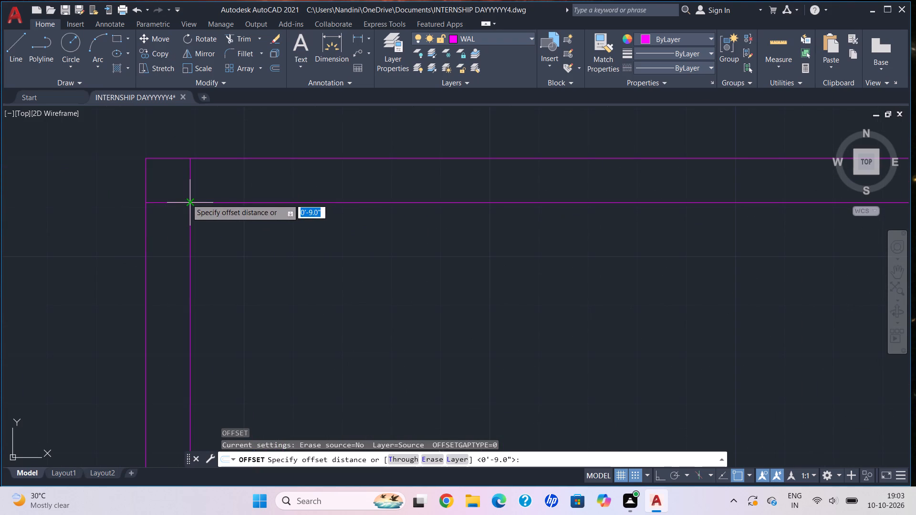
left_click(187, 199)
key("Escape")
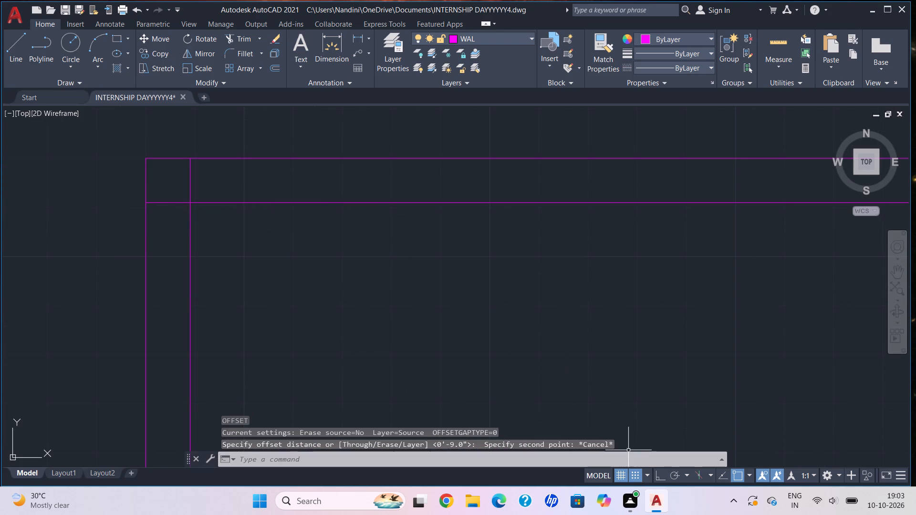
Turn off grid snapping for the drawing.
left_click(635, 480)
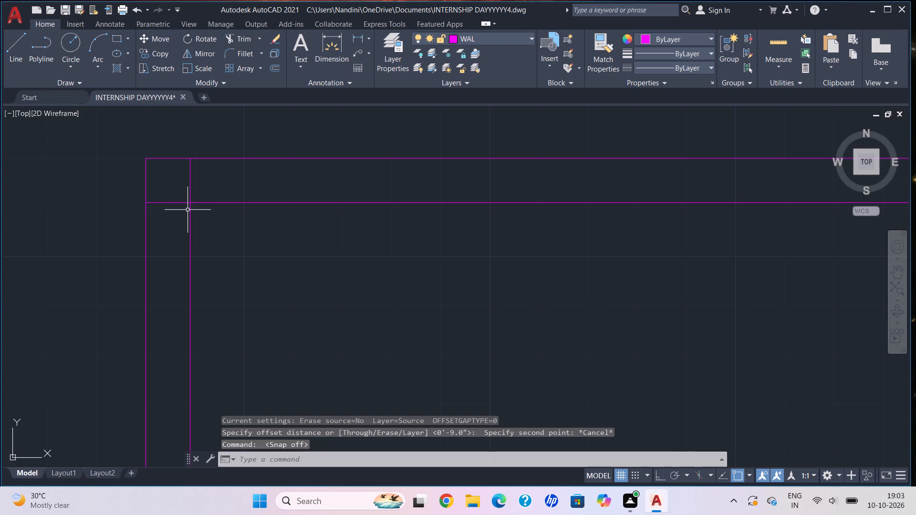
Offset the left outer wall's inner vertical line 10' to the right for the first vertical partition's near face.
key("Escape")
key("o")
key("Return")
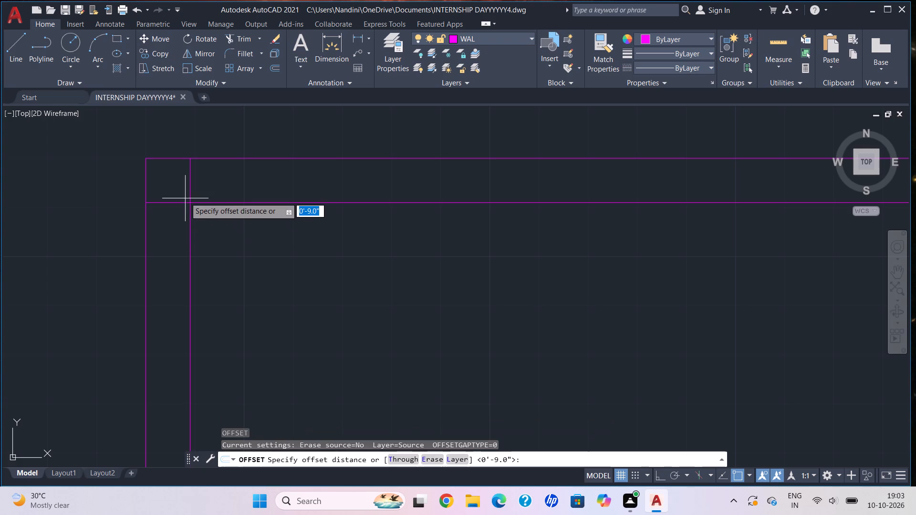
left_click(191, 205)
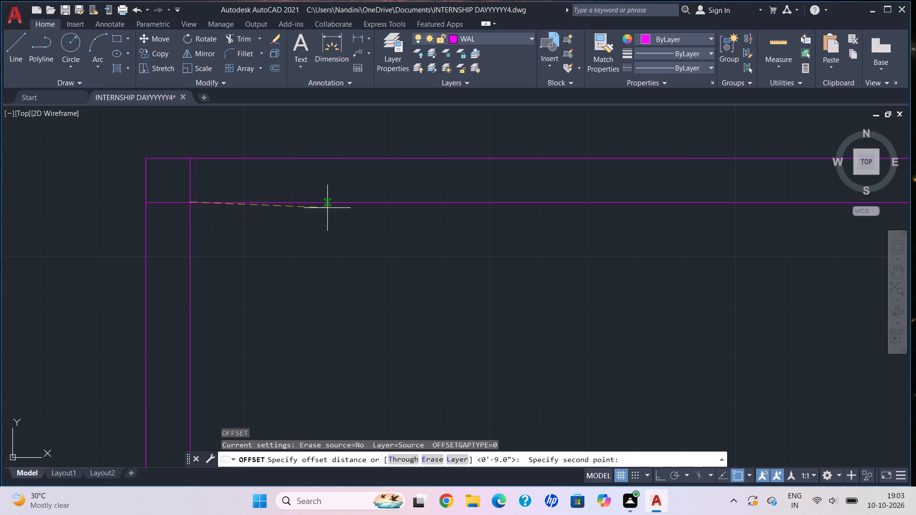
type("10'")
key("Return")
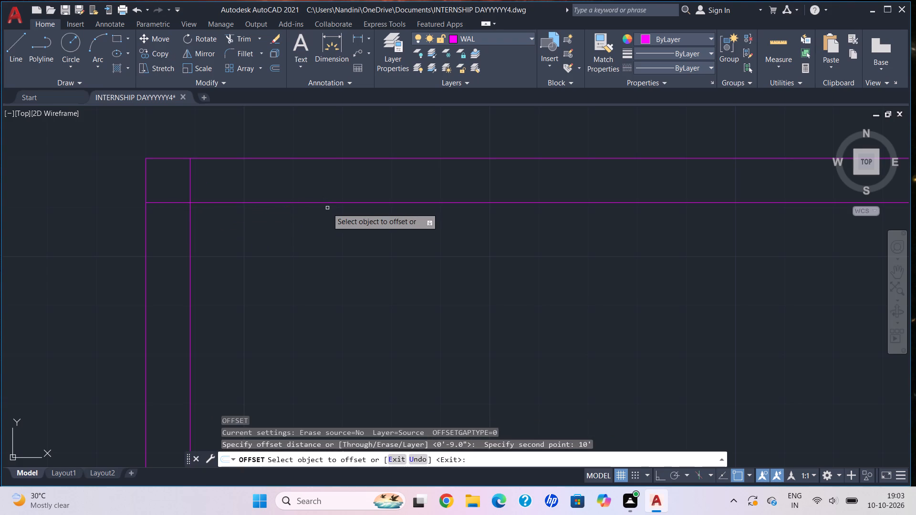
left_click(190, 233)
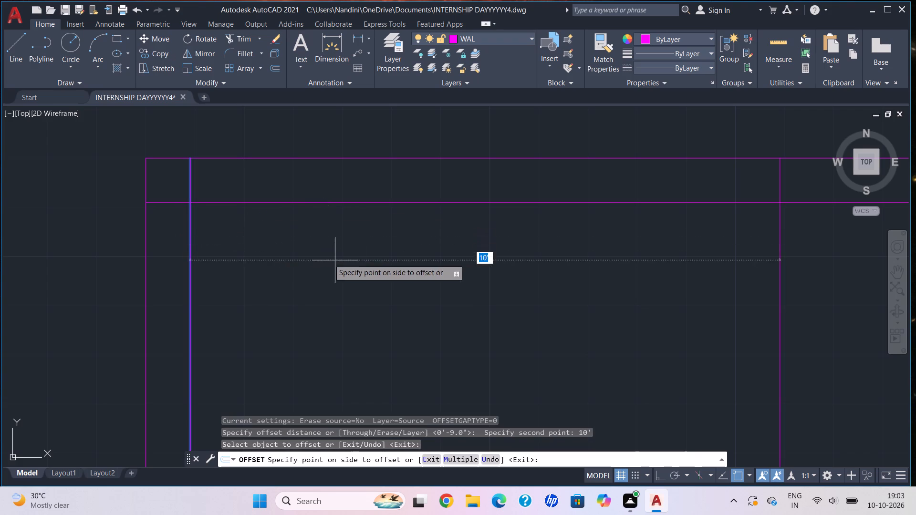
left_click(368, 262)
scroll(377, 269, "down", 1)
scroll(377, 269, "up", 1)
scroll(377, 269, "down", 2)
middle_click_drag(367, 264, 349, 255)
middle_click_drag(463, 289, 427, 264)
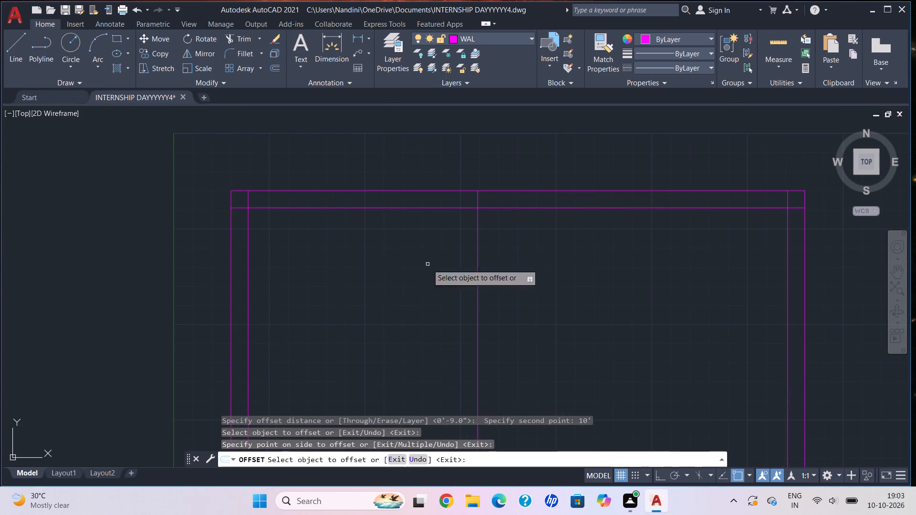
key("Escape")
Offset the first vertical partition line 4.5" to the right to form that partition's thickness.
middle_click_drag(430, 269, 425, 258)
key("Escape")
key("o")
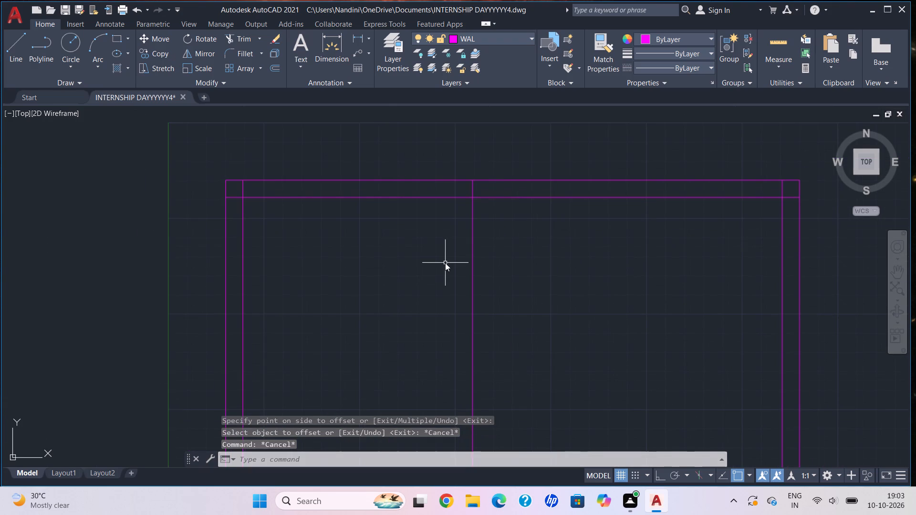
key("Return")
scroll(476, 196, "up", 2)
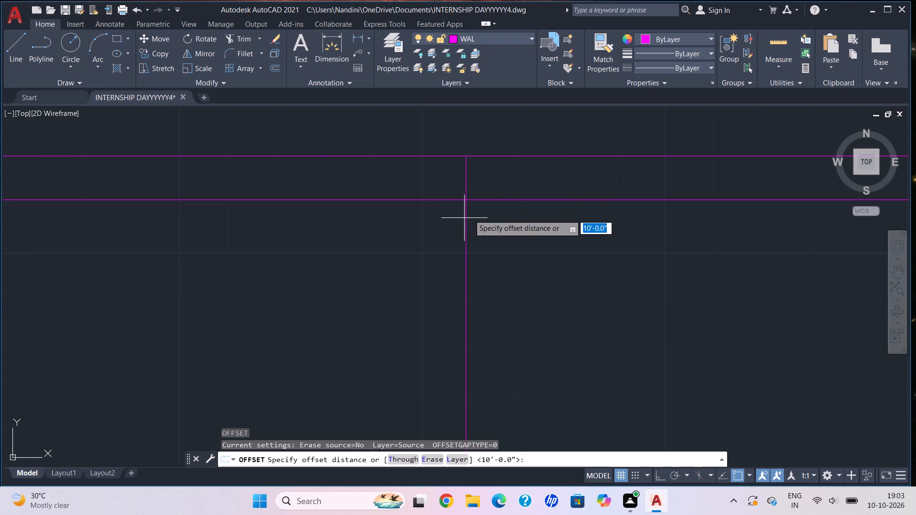
left_click(468, 199)
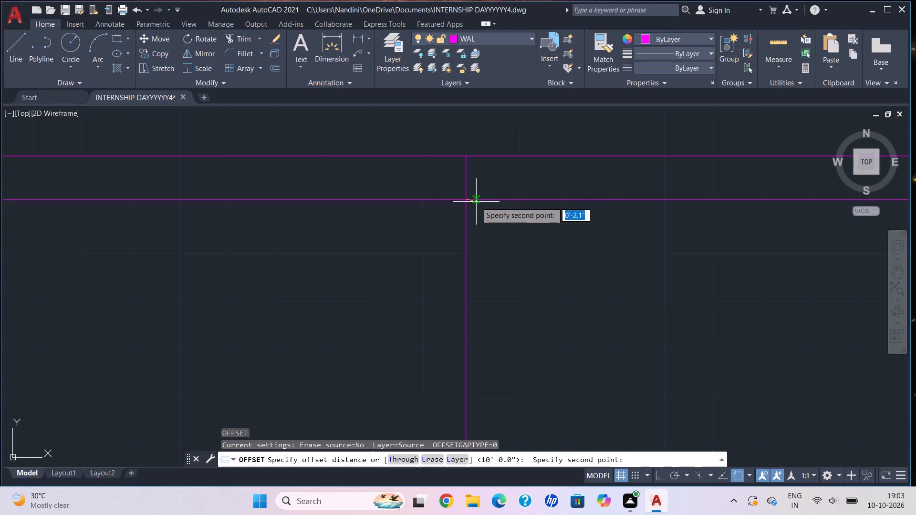
type("4.5\"")
key("Return")
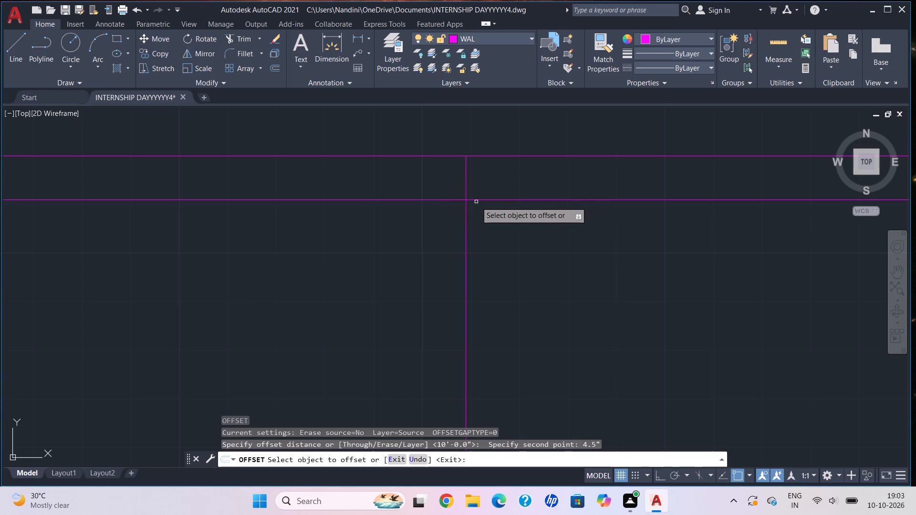
left_click(466, 227)
left_click(533, 237)
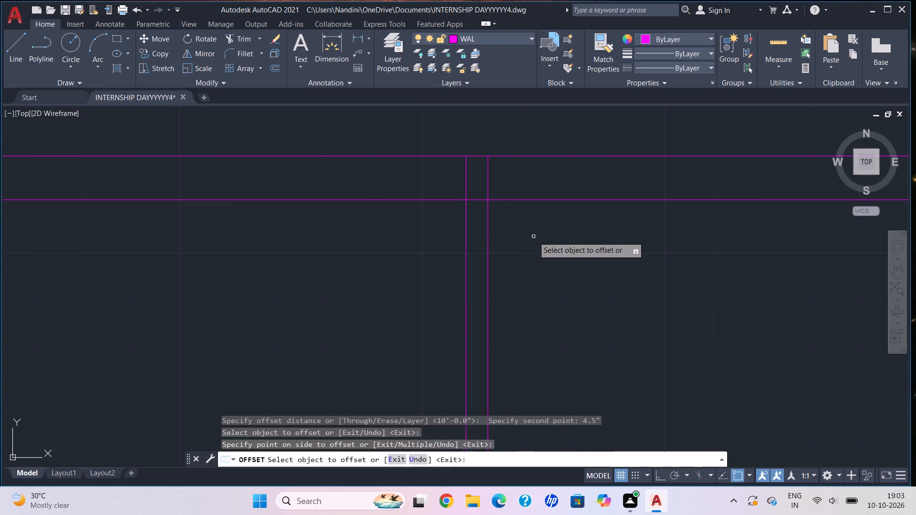
scroll(533, 237, "down", 3)
middle_click_drag(534, 237, 490, 226)
key("Escape")
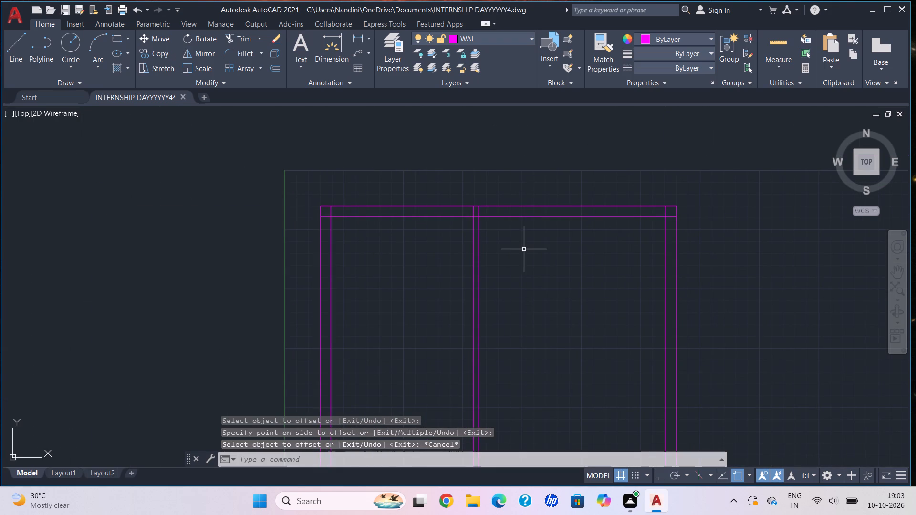
Offset the first partition's right-hand line 4'8" to the right for the second vertical partition's near face.
middle_click(515, 242)
scroll(552, 268, "down", 1)
middle_click_drag(543, 262, 504, 237)
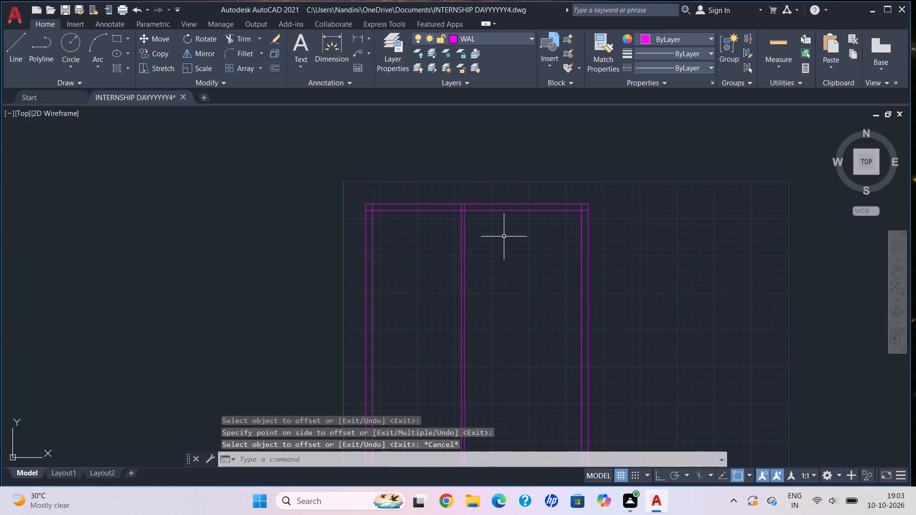
key("Escape")
key("o")
key("Return")
scroll(472, 215, "up", 4)
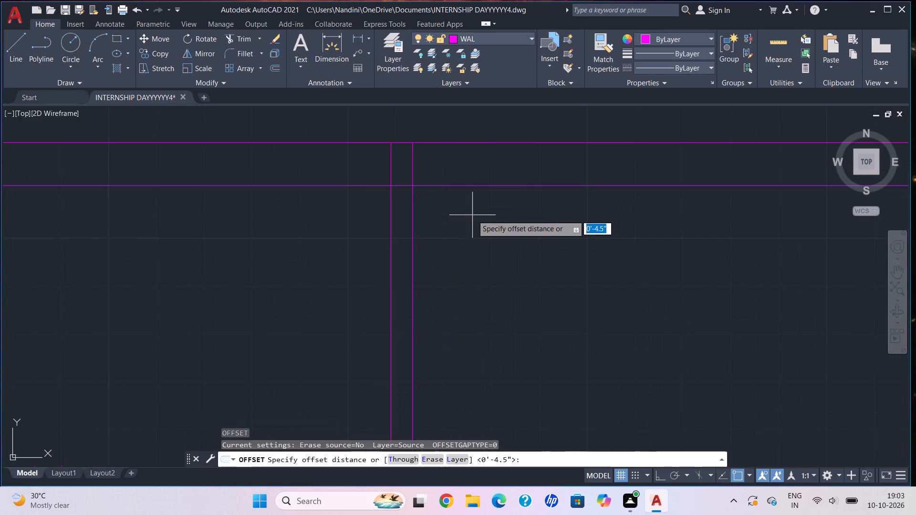
left_click(415, 188)
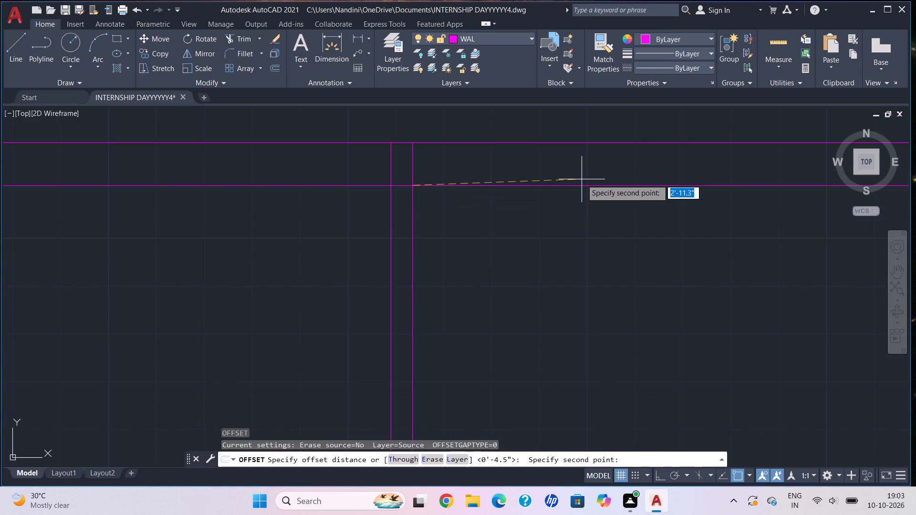
type("4'8")
key("shift+quotedbl")
key("Return")
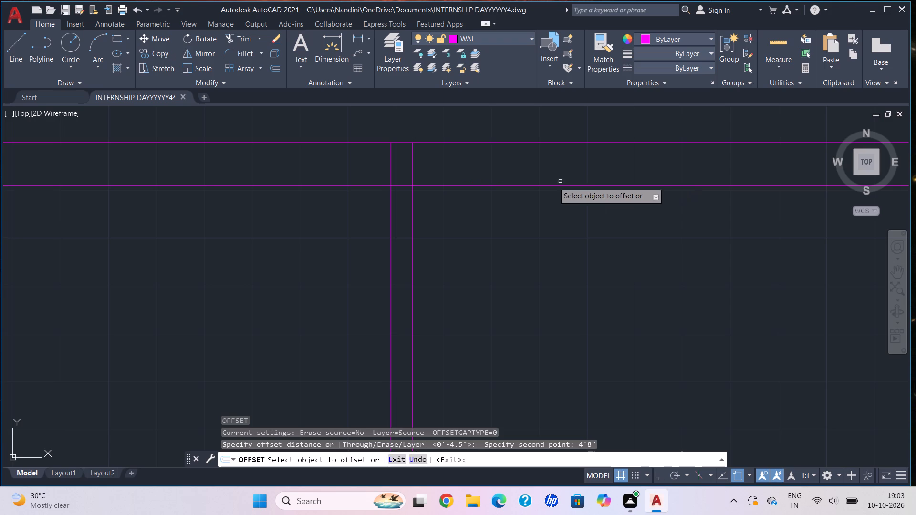
left_click(411, 232)
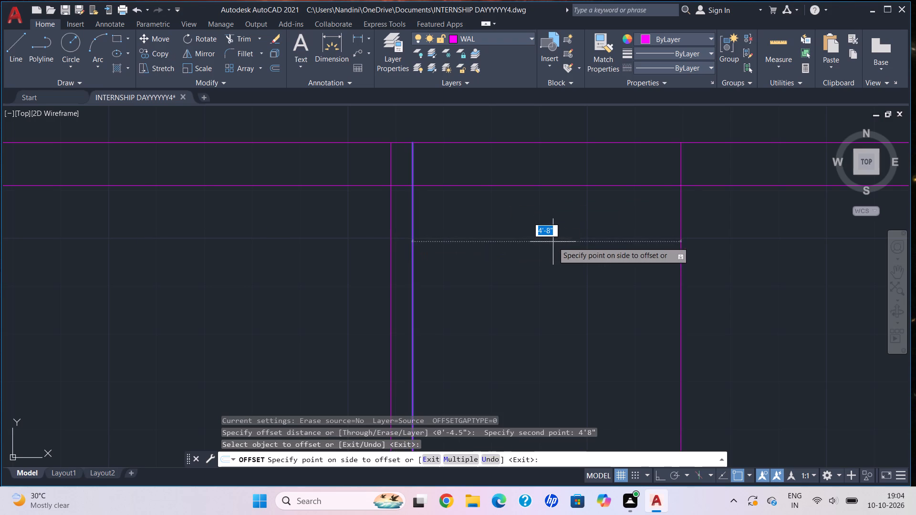
left_click(553, 242)
scroll(584, 265, "down", 3)
middle_click_drag(584, 265, 539, 260)
key("Escape")
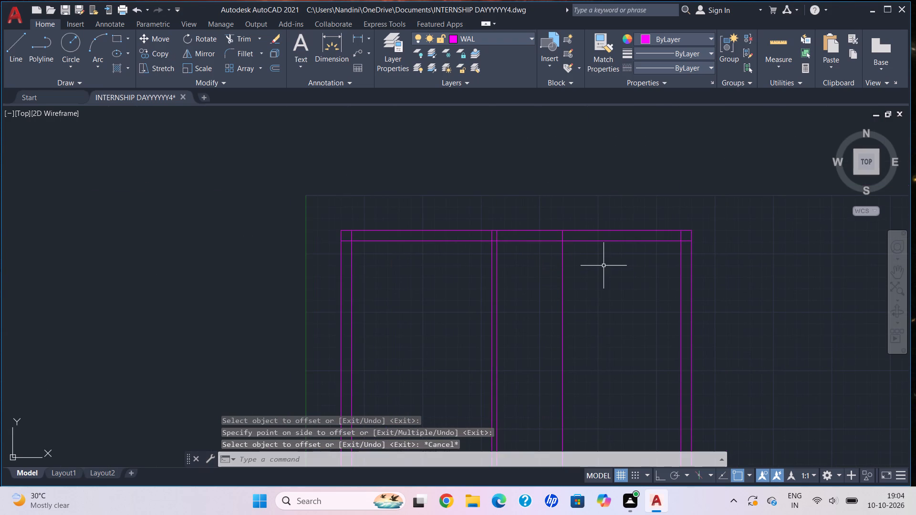
Offset the second vertical partition line 4.5" to the right to form that partition's thickness.
key("o")
key("Return")
scroll(531, 225, "up", 2)
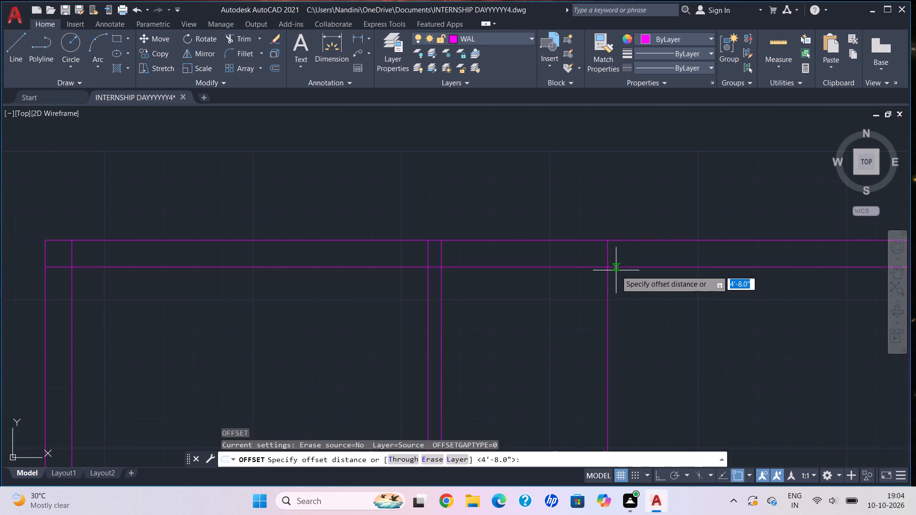
left_click(611, 269)
type("4.5\"")
key("Return")
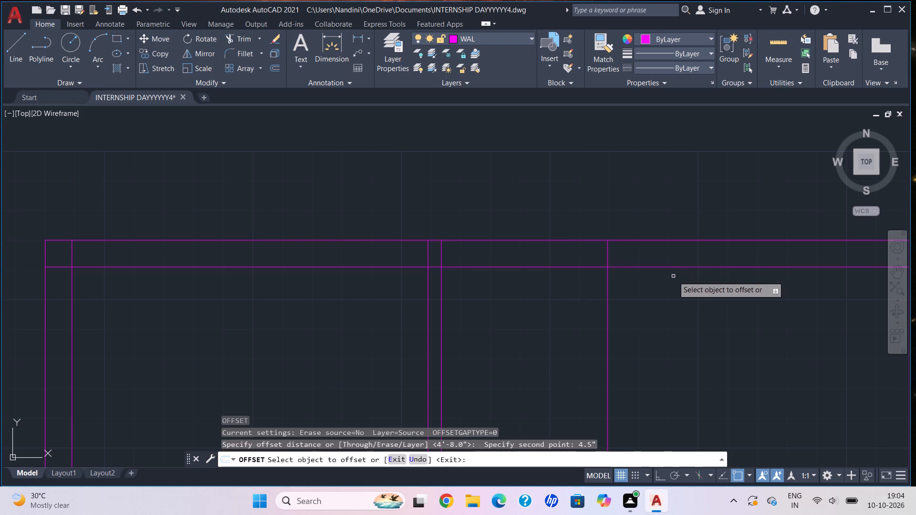
left_click(609, 292)
left_click(668, 292)
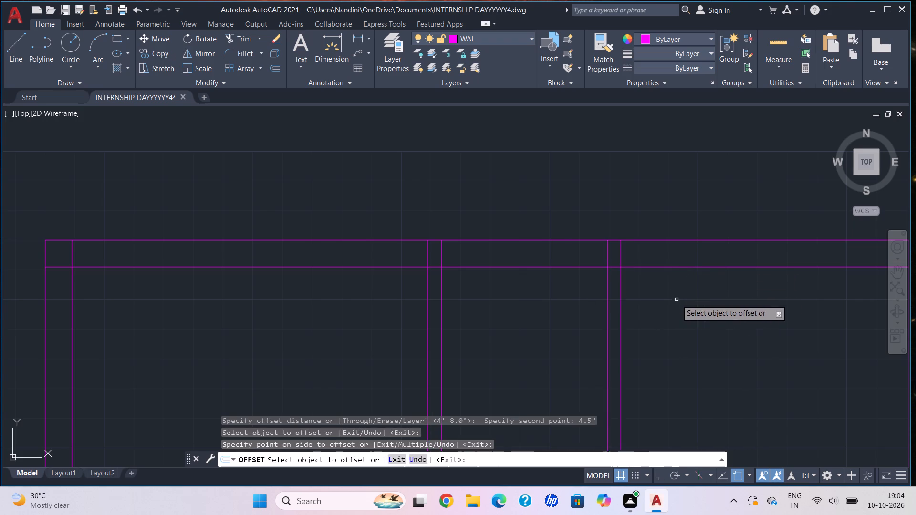
scroll(677, 299, "down", 2)
middle_click_drag(677, 299, 477, 225)
key("Escape")
Offset the top wall's inner horizontal line 10' downward for the upper face of a horizontal partition.
middle_click_drag(521, 273, 505, 231)
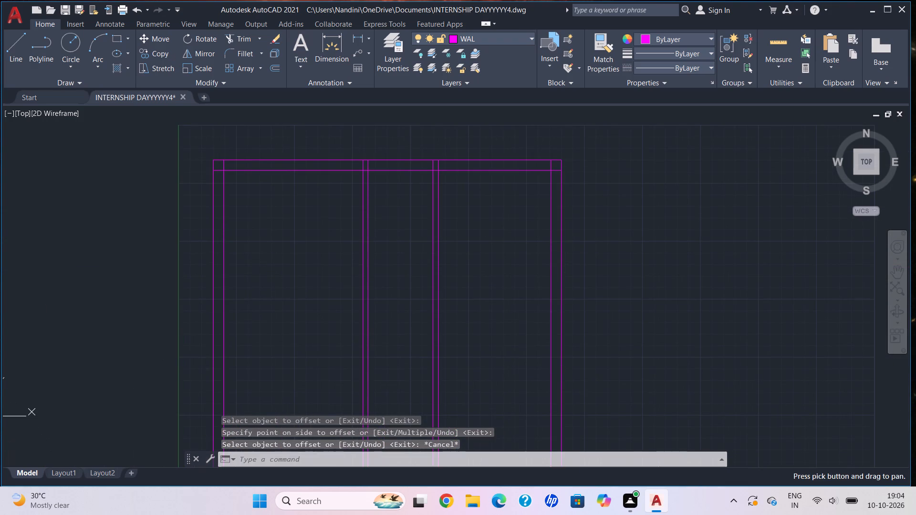
scroll(505, 231, "down", 1)
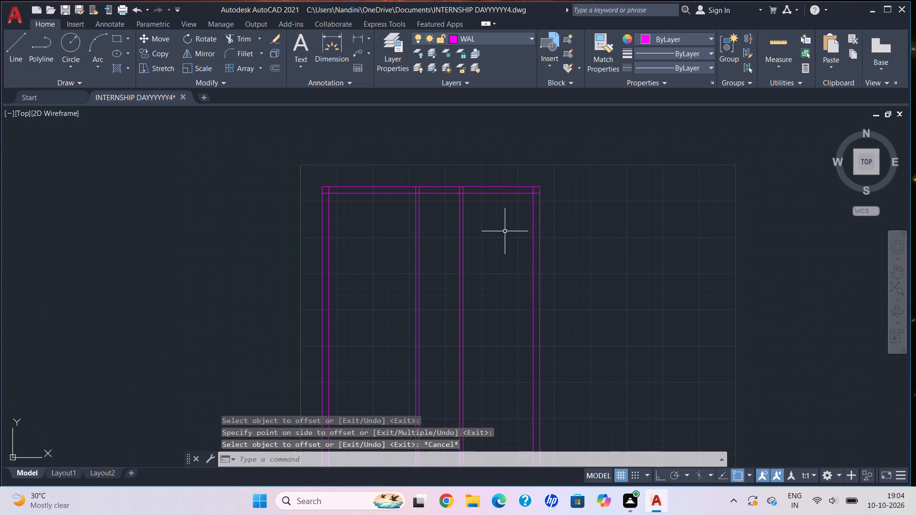
middle_click_drag(506, 233, 508, 225)
middle_click_drag(508, 224, 518, 204)
key("Escape")
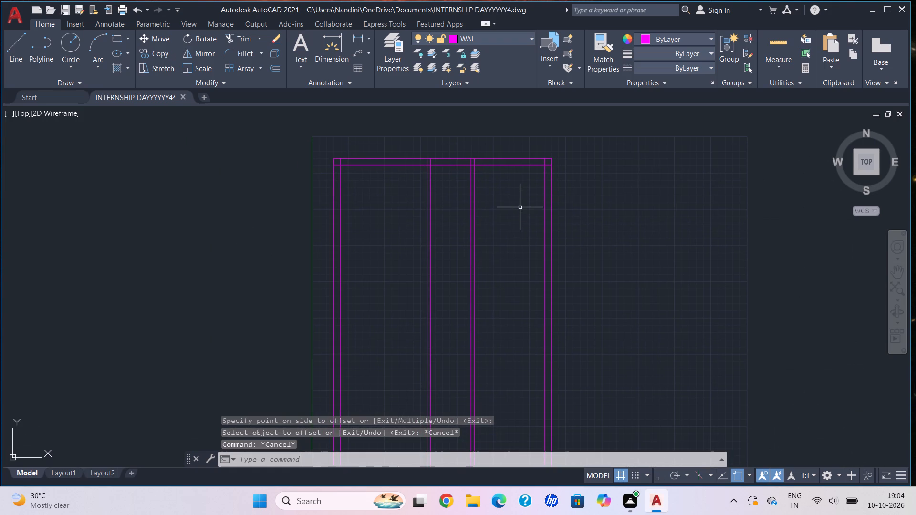
key("o")
key("Return")
scroll(337, 170, "up", 1)
left_click(339, 164)
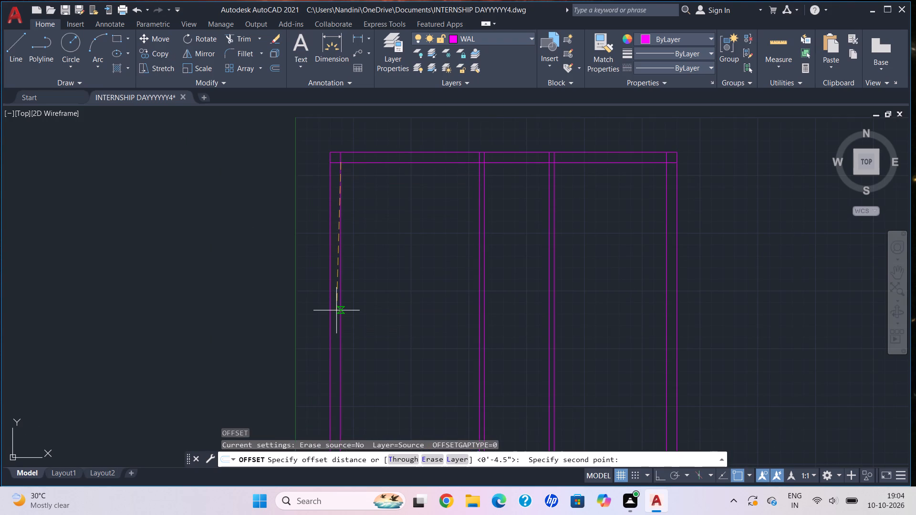
type("10'")
key("Return")
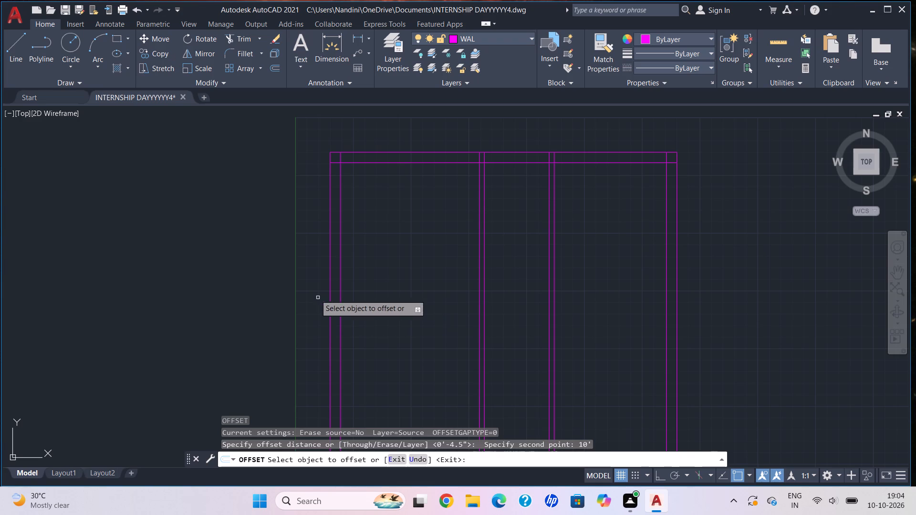
left_click(405, 163)
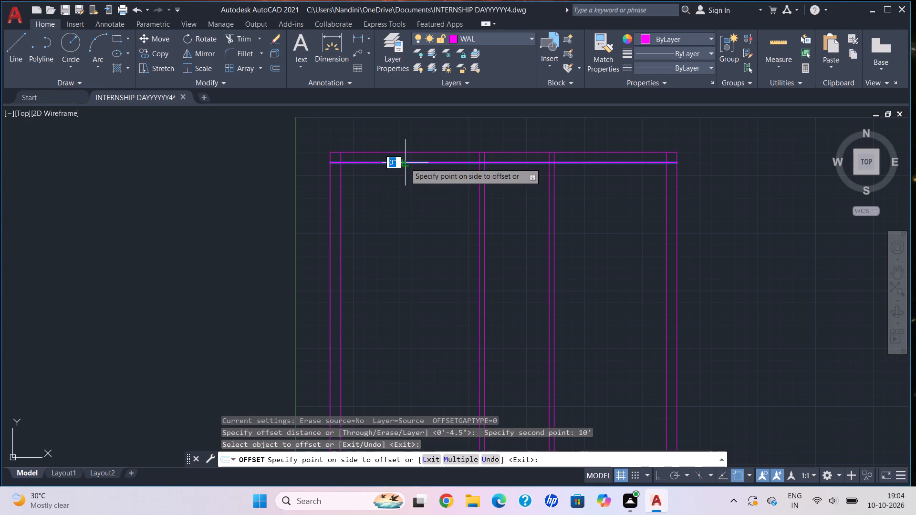
left_click(396, 231)
scroll(402, 234, "down", 1)
middle_click_drag(402, 234, 386, 205)
key("Escape")
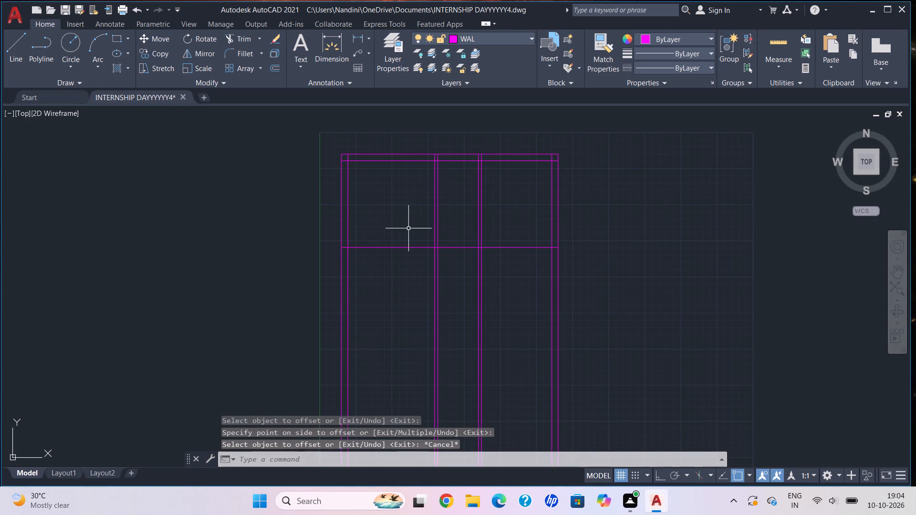
Offset the horizontal partition line 4.5" downward to form that partition's thickness.
key("o")
key("Return")
middle_click_drag(425, 251, 420, 220)
scroll(422, 219, "up", 3)
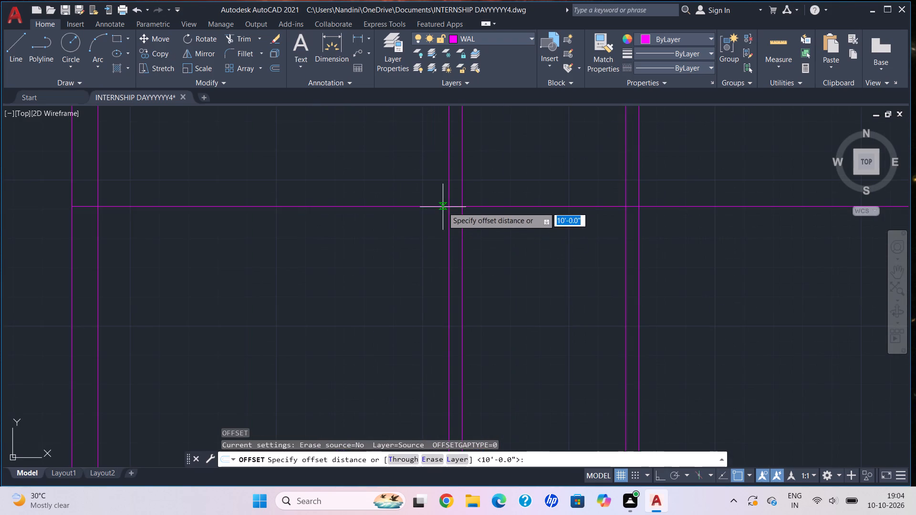
left_click(451, 206)
type("4.5\"")
key("Return")
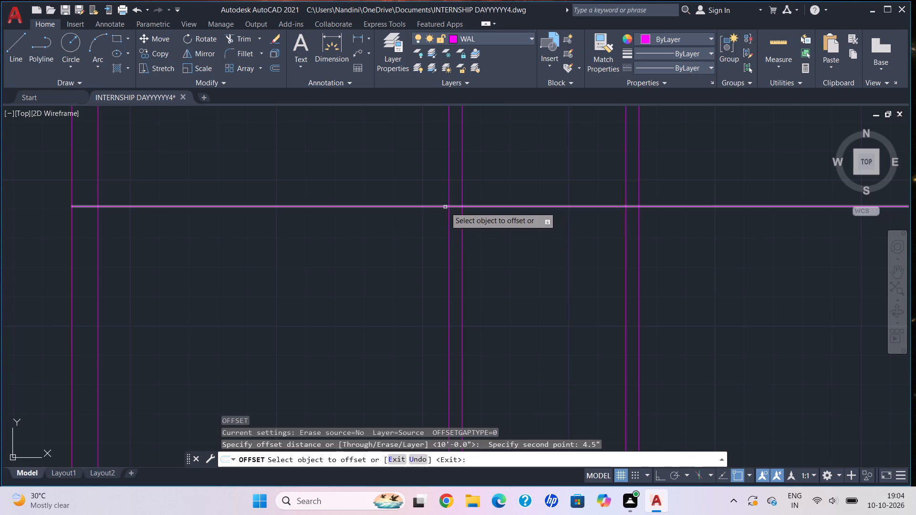
left_click(443, 207)
left_click(439, 261)
scroll(441, 264, "down", 2)
middle_click_drag(441, 264, 388, 244)
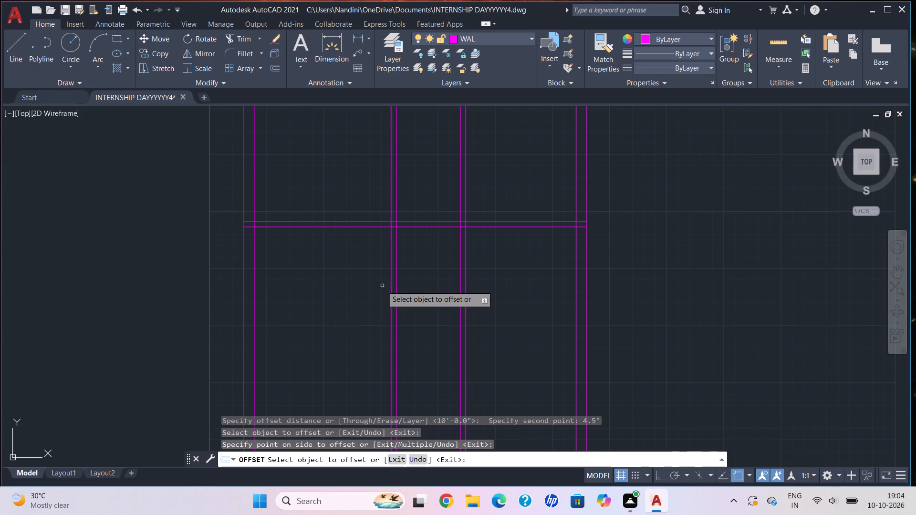
scroll(406, 270, "down", 2)
middle_click_drag(415, 270, 430, 288)
scroll(439, 288, "up", 1)
middle_click_drag(439, 287, 452, 248)
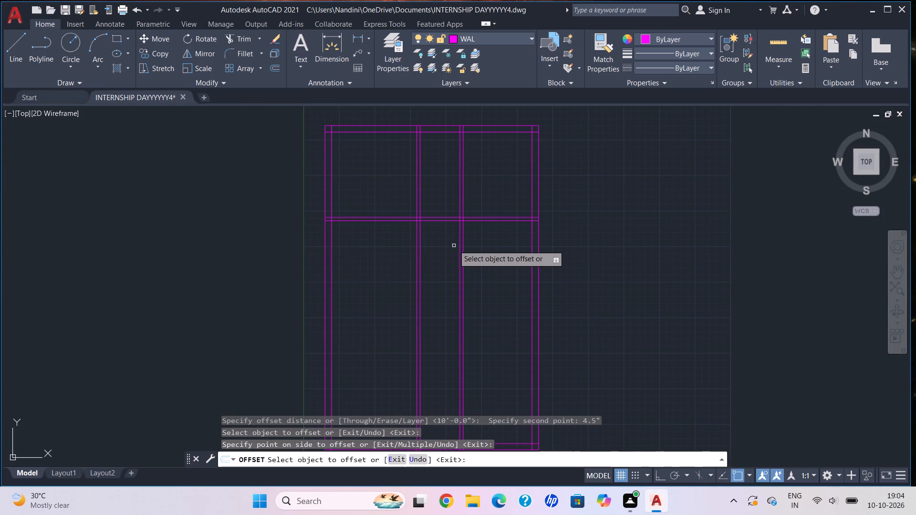
key("Escape")
Offset the bottom wall's inner horizontal line 16'5" upward for the lower face of a second horizontal partition.
scroll(468, 255, "down", 2)
middle_click_drag(471, 260, 436, 117)
scroll(453, 182, "down", 1)
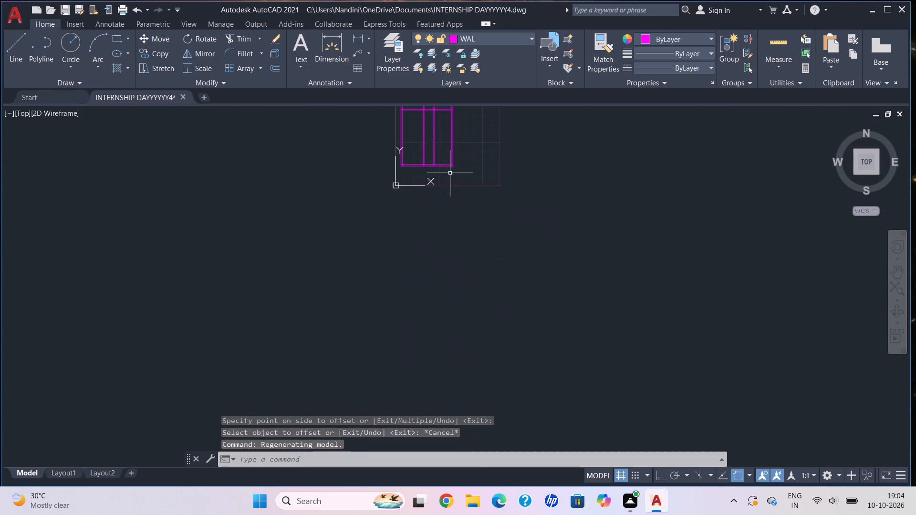
scroll(450, 173, "up", 2)
middle_click_drag(439, 150, 506, 241)
scroll(500, 237, "up", 2)
key("Escape")
key("o")
key("Return")
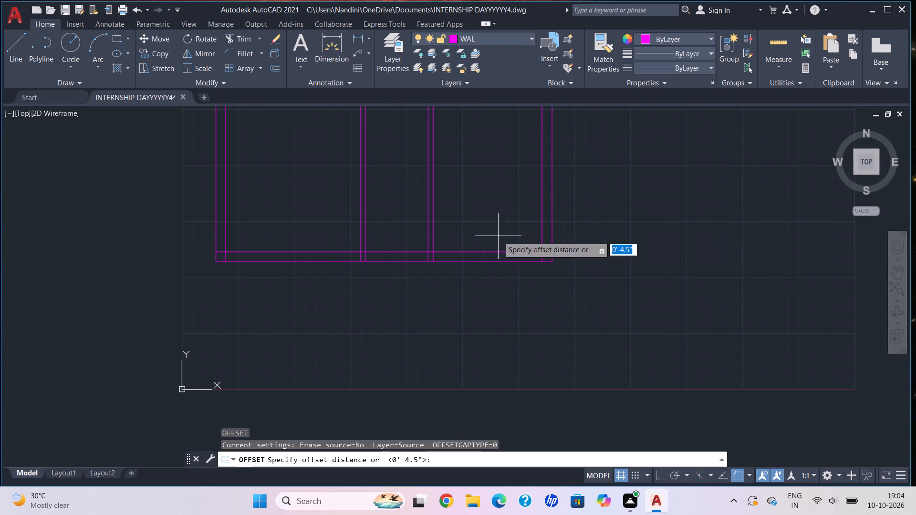
scroll(233, 250, "up", 1)
scroll(233, 250, "down", 1)
left_click(229, 250)
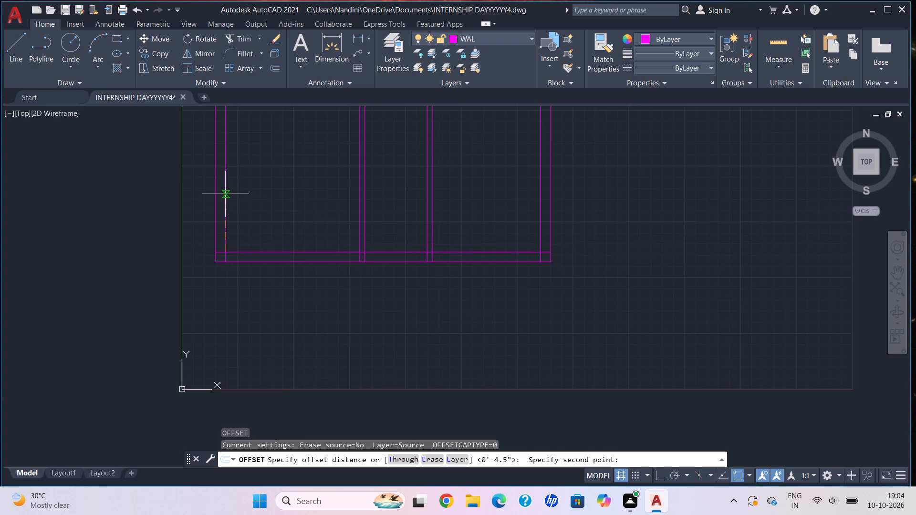
type("16'5\"")
key("Return")
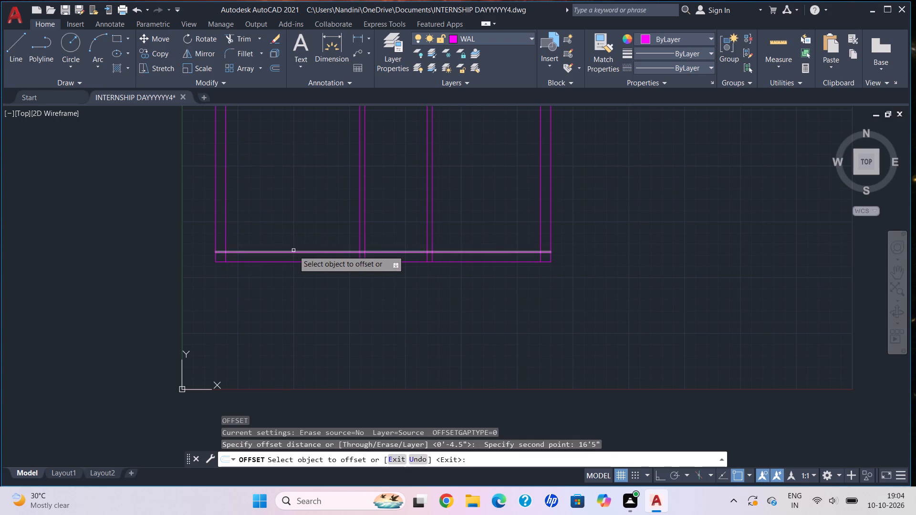
left_click(294, 251)
scroll(297, 192, "down", 2)
middle_click_drag(297, 192, 295, 260)
left_click(302, 236)
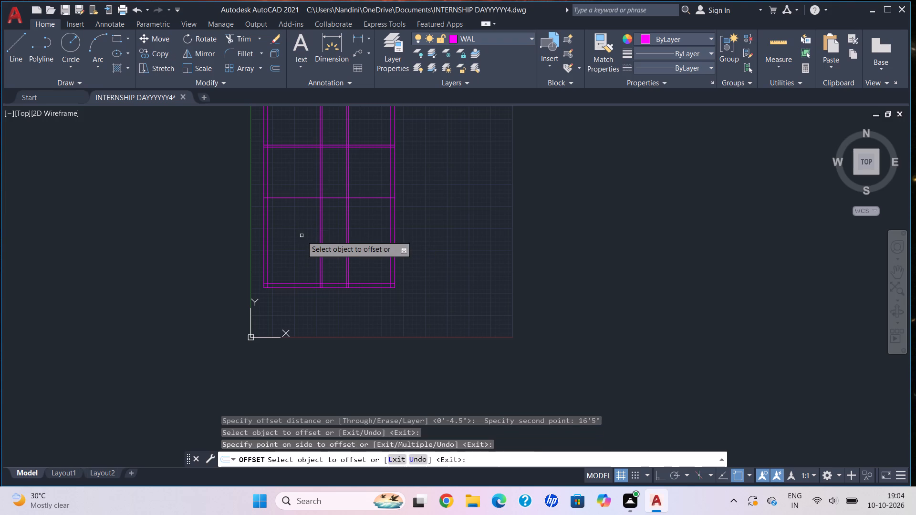
key("Escape")
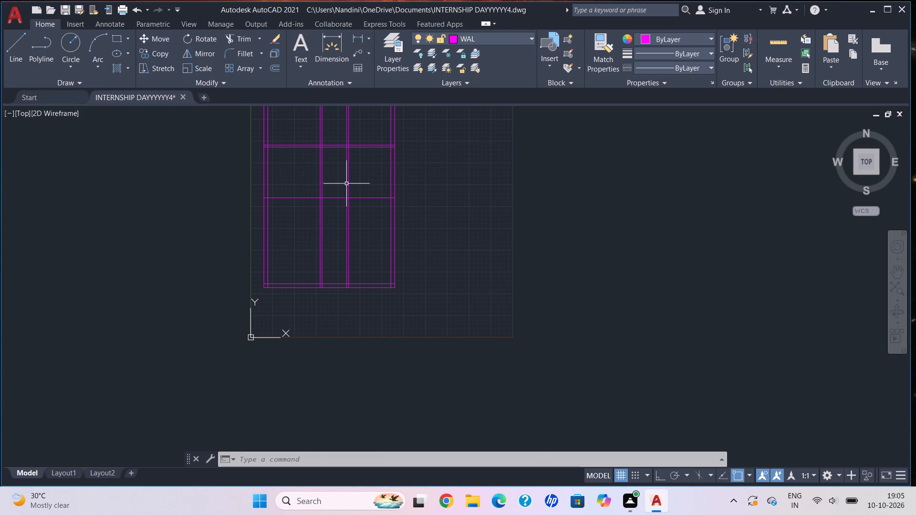
Offset the second horizontal partition line 4.5" upward to form that partition's thickness.
scroll(348, 184, "up", 2)
key("Escape")
key("o")
key("Return")
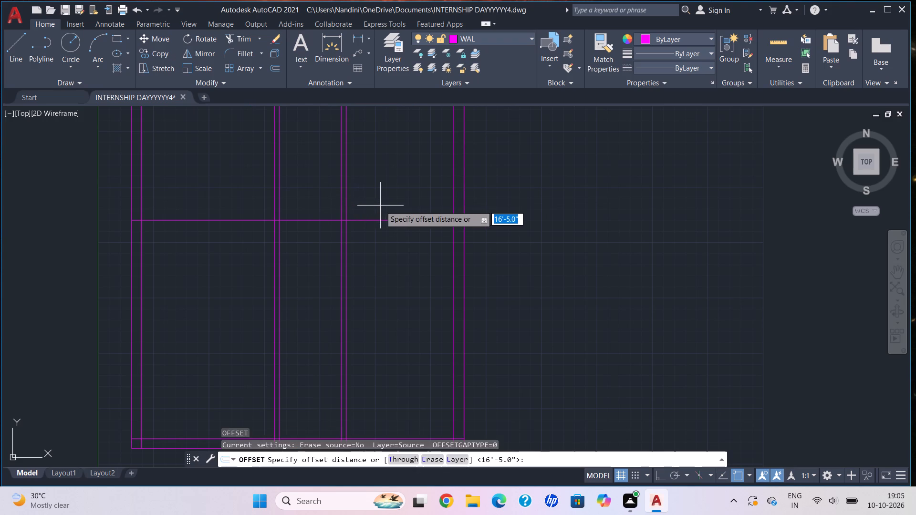
scroll(427, 208, "up", 3)
left_click(529, 261)
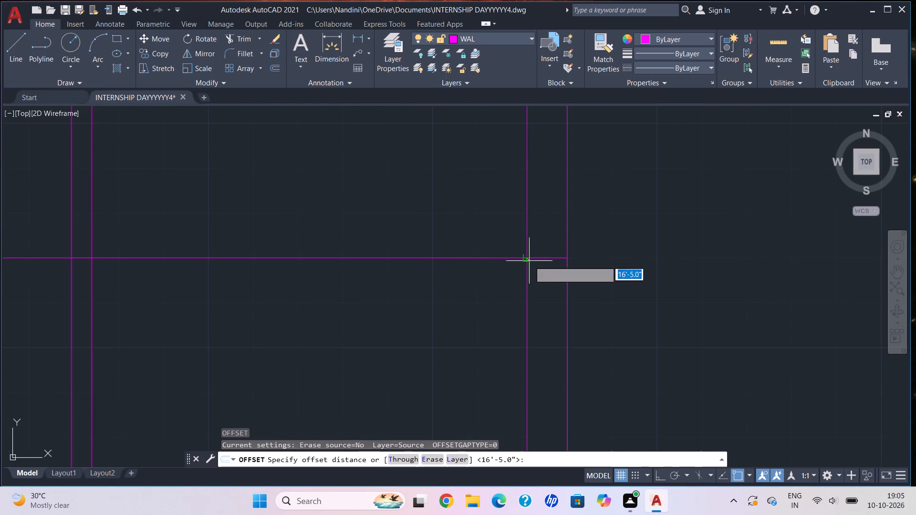
type("4.5\"")
key("Return")
left_click(516, 258)
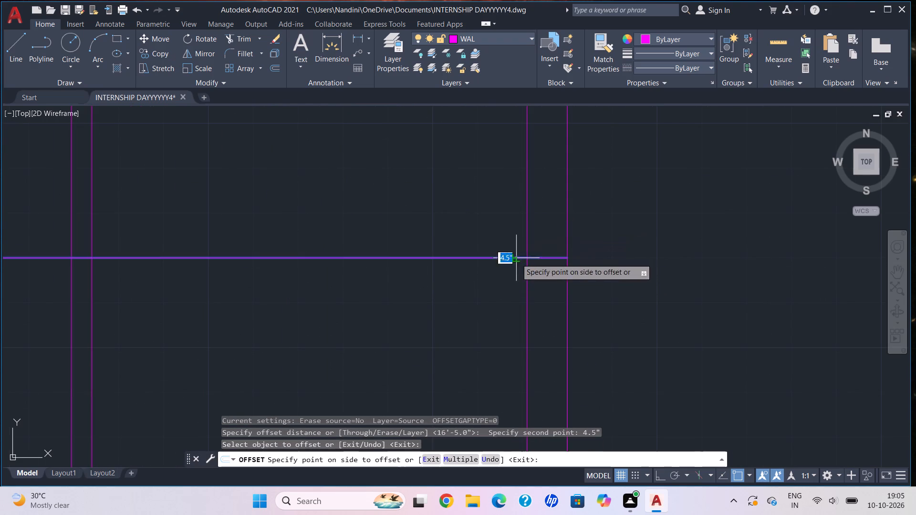
scroll(517, 206, "down", 2)
middle_click_drag(517, 206, 512, 271)
scroll(511, 273, "up", 2)
left_click(509, 273)
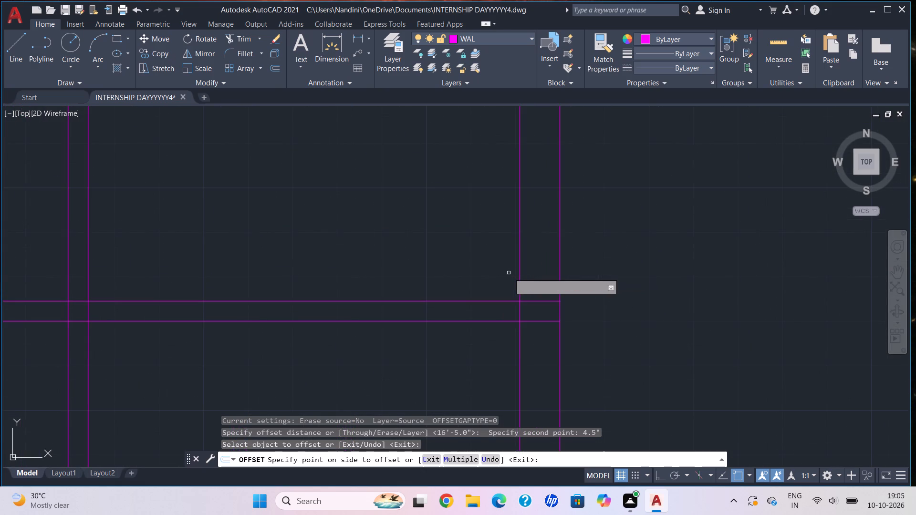
scroll(488, 233, "down", 2)
middle_click_drag(488, 233, 512, 277)
key("Escape")
scroll(500, 299, "down", 2)
middle_click_drag(500, 299, 481, 255)
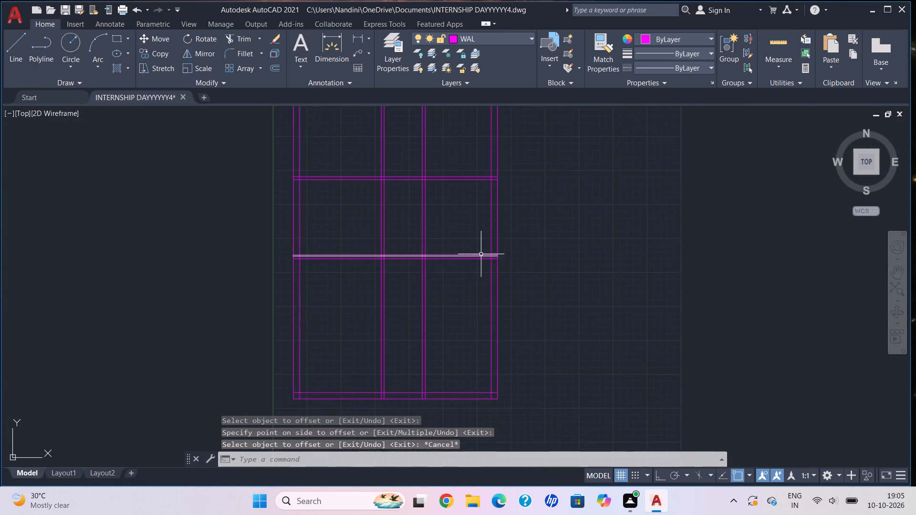
Trim both vertical partitions' lines below the lower horizontal partition and between the two horizontal partitions.
scroll(473, 279, "up", 2)
middle_click_drag(471, 277, 437, 233)
scroll(345, 251, "down", 1)
middle_click_drag(345, 251, 358, 258)
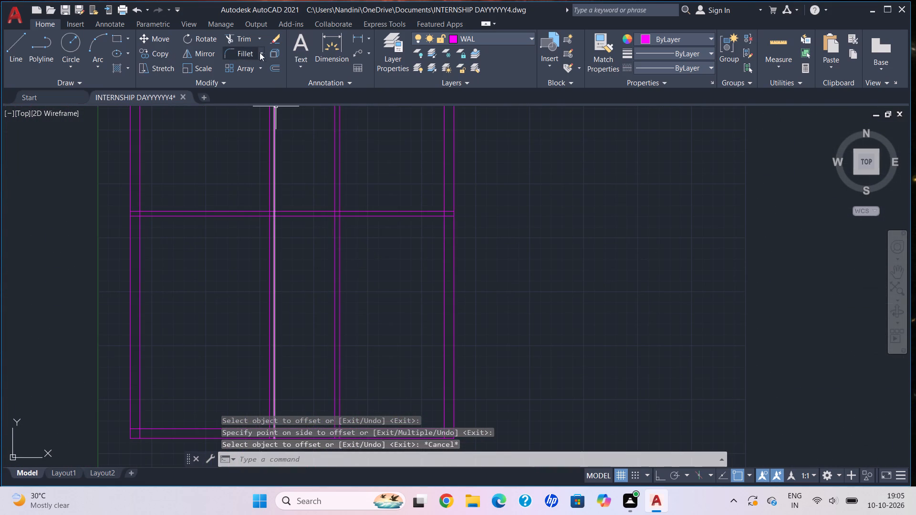
left_click(260, 38)
left_click(252, 57)
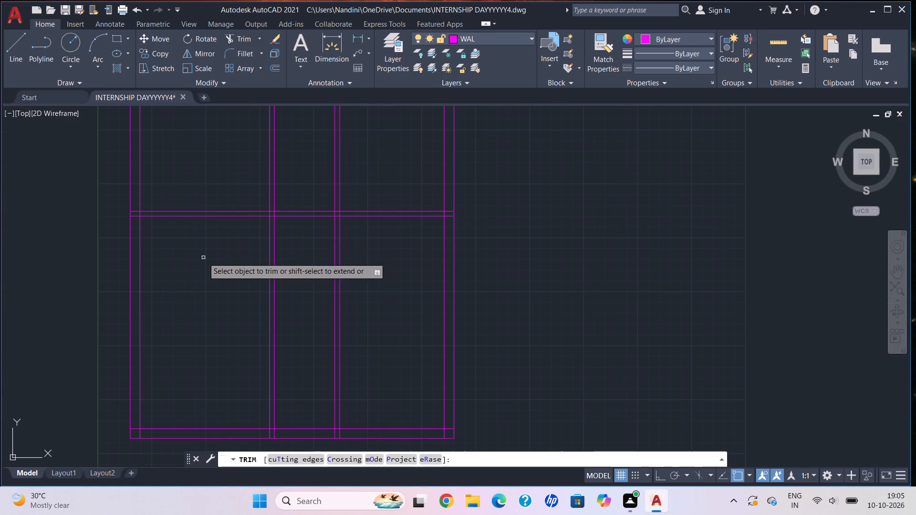
left_click_drag(221, 267, 352, 305)
scroll(345, 264, "down", 2)
middle_click_drag(346, 264, 364, 344)
scroll(355, 287, "up", 3)
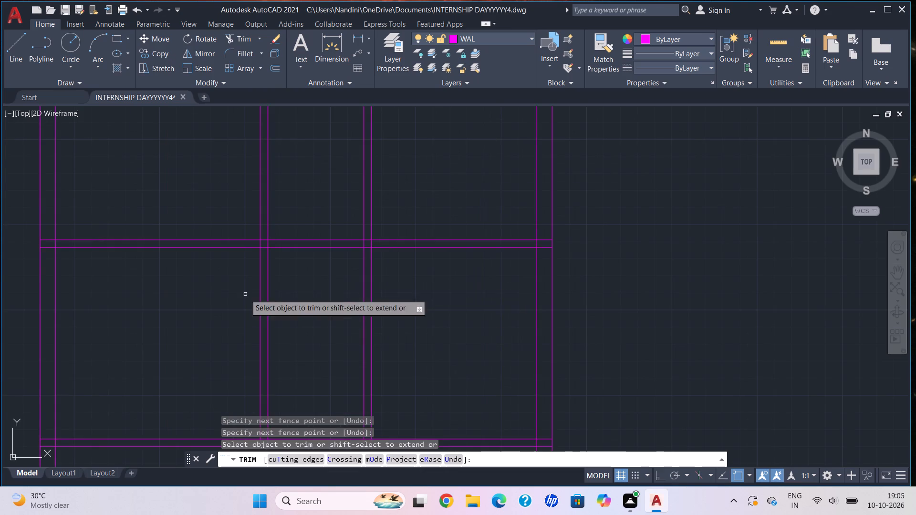
left_click_drag(243, 296, 445, 330)
Trim the second vertical partition's segments inside the upper horizontal partition, and that horizontal partition's line ends inside the right wall.
scroll(377, 244, "up", 5)
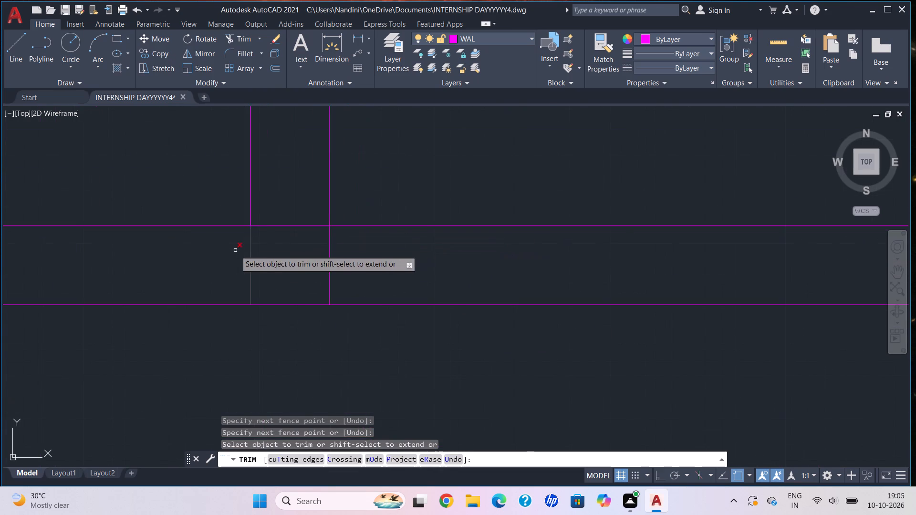
left_click_drag(226, 251, 359, 255)
scroll(551, 268, "down", 3)
middle_click_drag(550, 266, 340, 249)
scroll(716, 255, "up", 3)
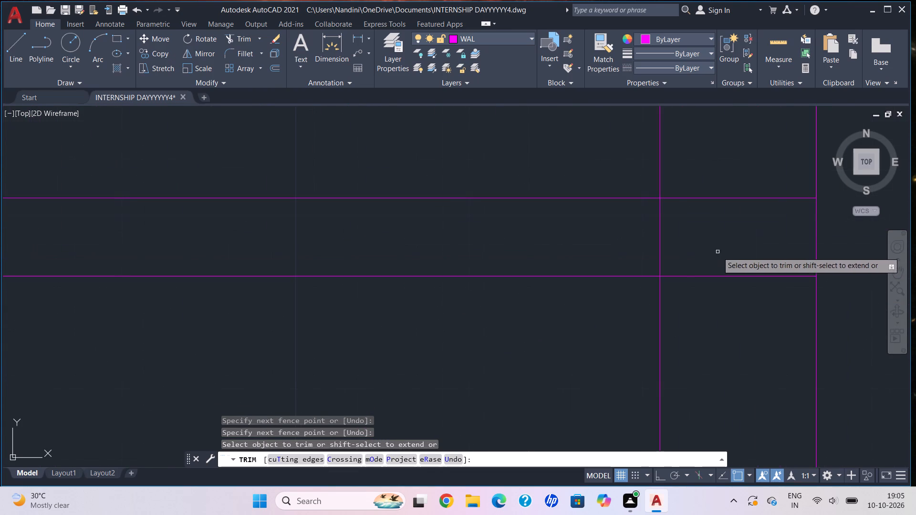
left_click_drag(711, 180, 723, 340)
Trim the overlapping inner wall line ends at the plan's top-right corner.
scroll(735, 352, "down", 5)
scroll(719, 184, "up", 1)
middle_click_drag(719, 183, 701, 277)
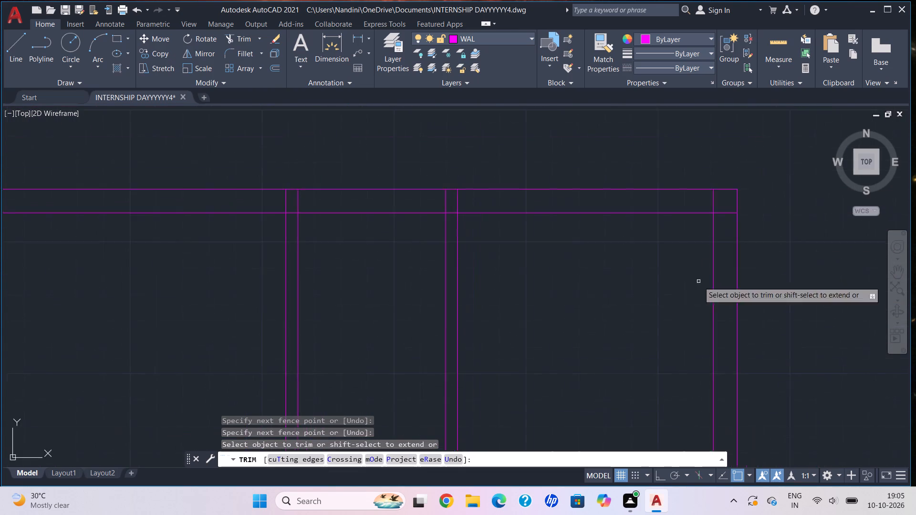
scroll(736, 208, "up", 4)
left_click_drag(569, 176, 664, 262)
Trim the line ends of both vertical partitions inside the top wall's thickness.
scroll(387, 215, "down", 3)
middle_click_drag(385, 217, 604, 276)
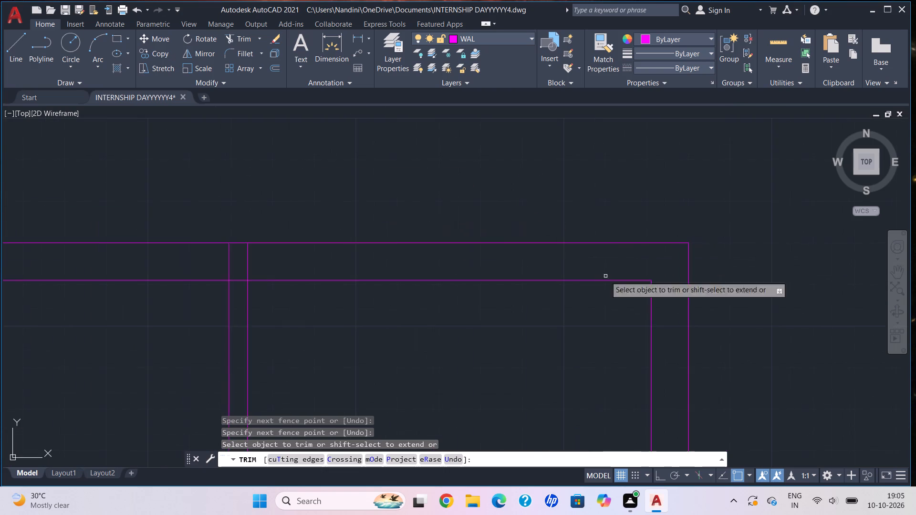
middle_click_drag(263, 266, 428, 259)
scroll(362, 268, "up", 3)
left_click_drag(320, 236, 627, 248)
scroll(400, 251, "up", 1)
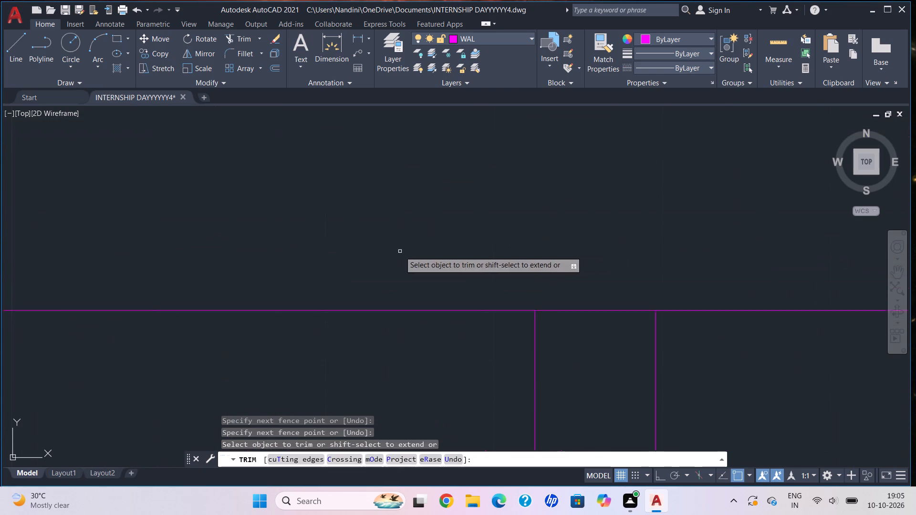
scroll(397, 251, "down", 2)
middle_click_drag(397, 251, 704, 284)
scroll(441, 259, "down", 1)
middle_click_drag(437, 269, 647, 286)
scroll(462, 278, "up", 2)
left_click_drag(396, 260, 675, 287)
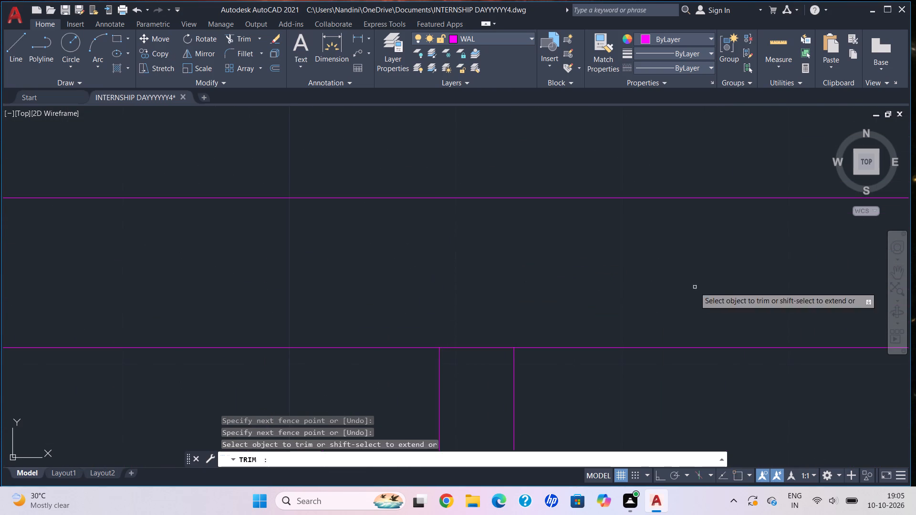
Trim the overlapping inner wall line ends at the plan's top-left corner.
scroll(383, 301, "down", 3)
middle_click_drag(391, 306, 716, 315)
scroll(480, 300, "down", 1)
middle_click_drag(388, 321, 562, 282)
scroll(500, 251, "up", 3)
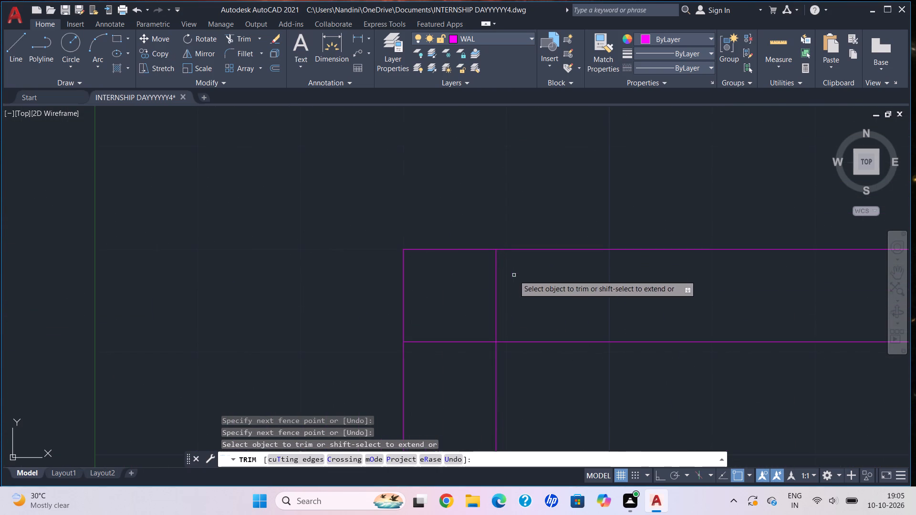
left_click_drag(484, 291, 406, 393)
scroll(570, 365, "down", 1)
left_click(521, 315)
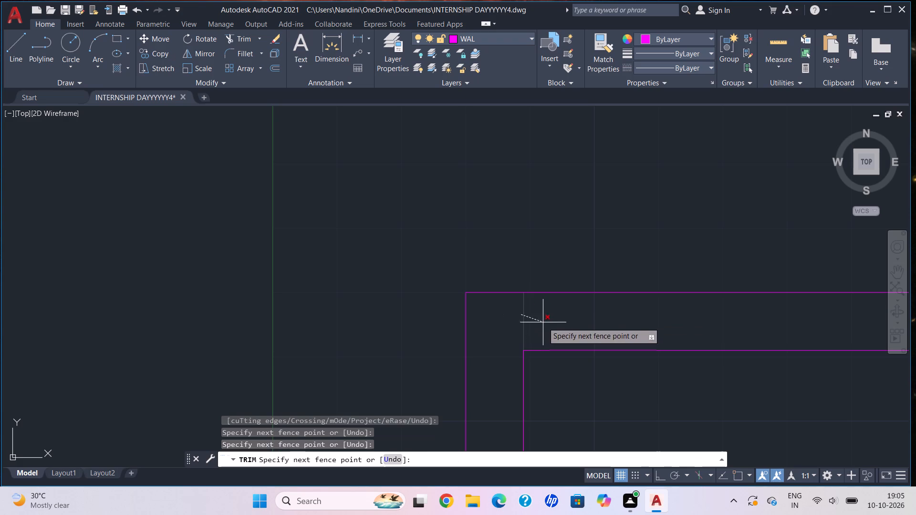
left_click(543, 322)
Trim the line ends of both horizontal partitions inside the left wall's thickness.
scroll(654, 409, "down", 4)
middle_click_drag(648, 406, 510, 205)
scroll(500, 283, "up", 1)
middle_click_drag(500, 268, 524, 184)
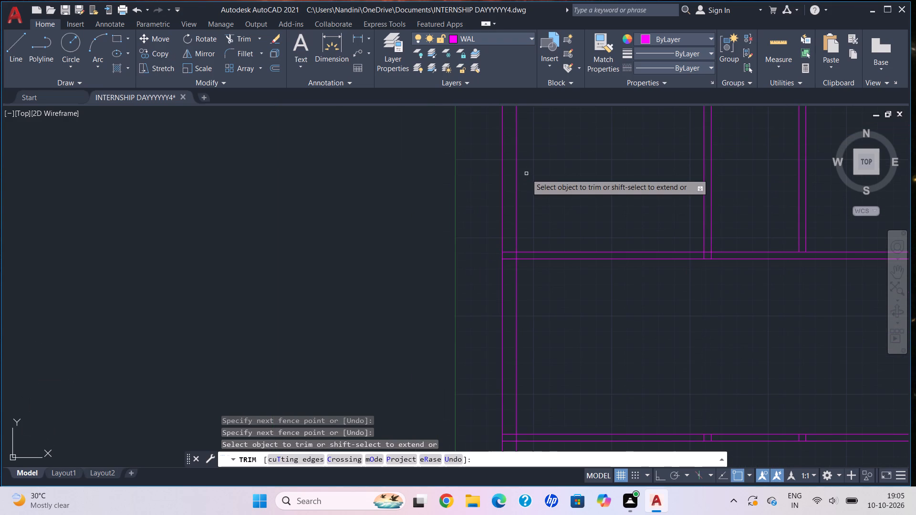
scroll(509, 262, "up", 3)
left_click_drag(508, 193, 507, 280)
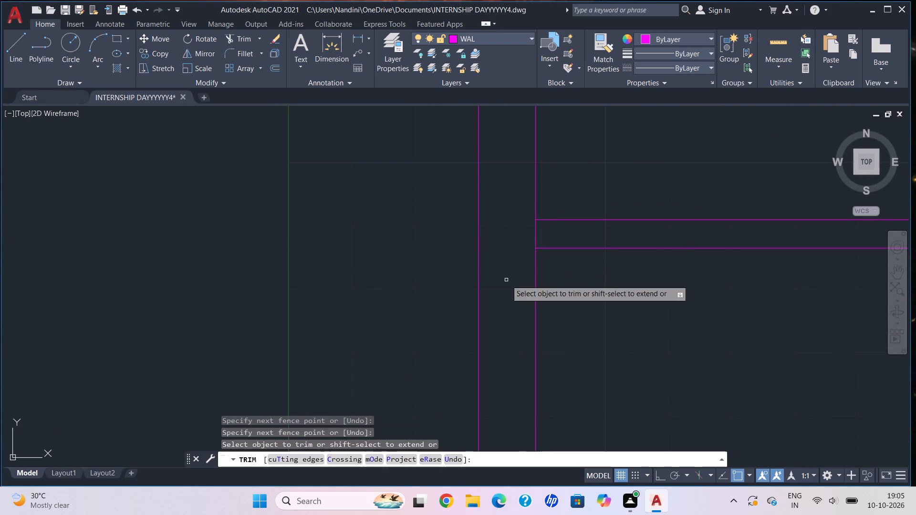
middle_click_drag(628, 300, 616, 234)
scroll(616, 232, "up", 1)
scroll(616, 245, "down", 4)
middle_click_drag(615, 268, 525, 136)
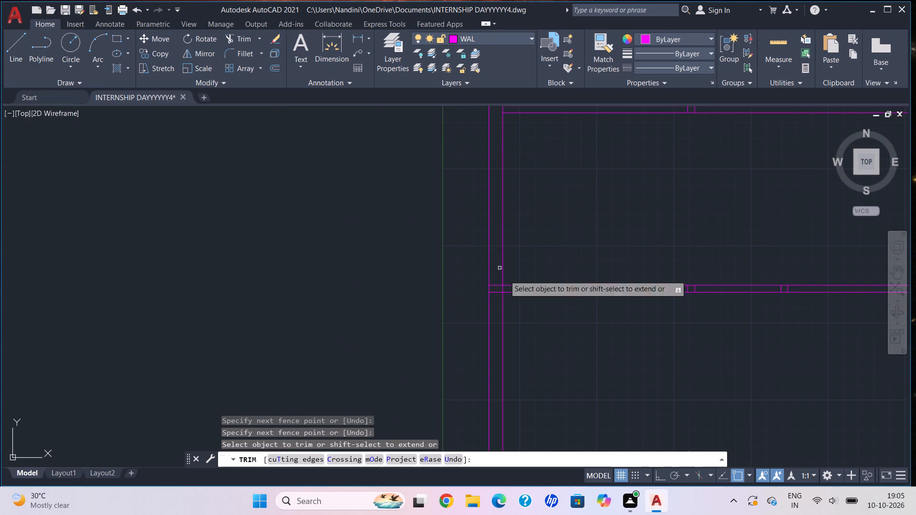
middle_click_drag(525, 299, 464, 243)
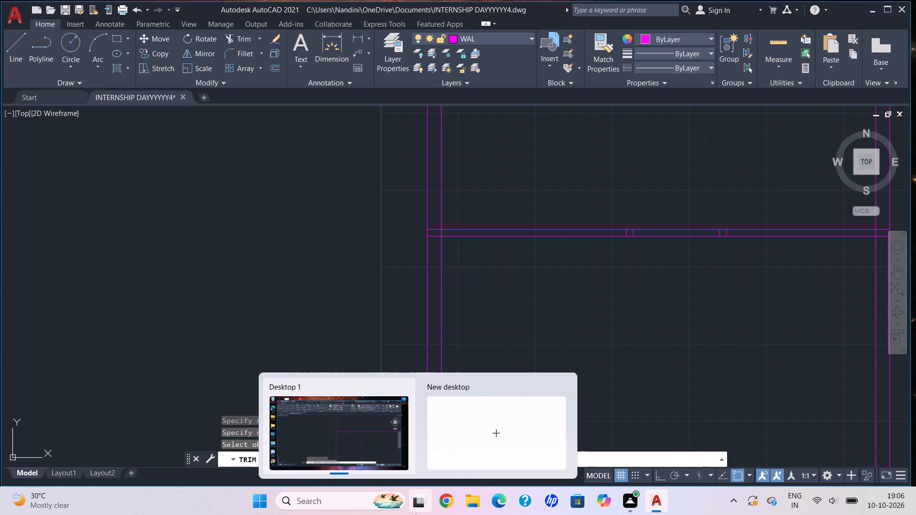
scroll(437, 231, "up", 1)
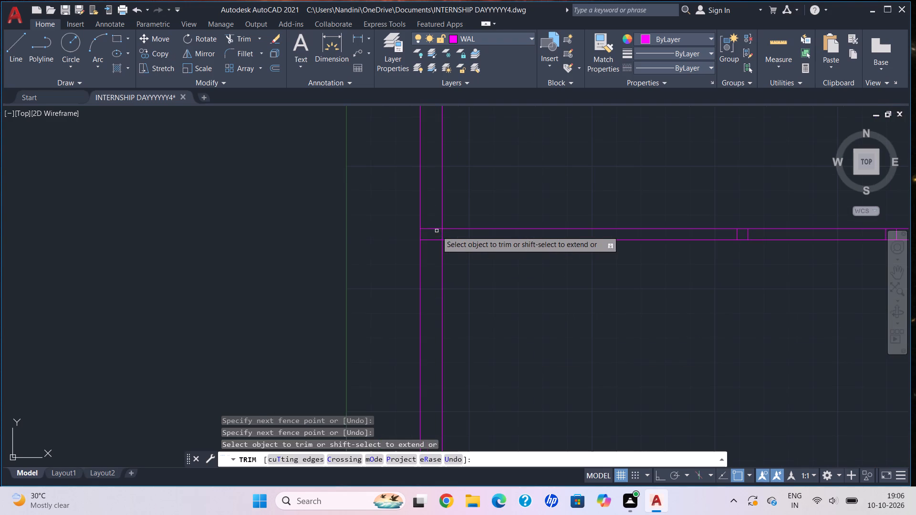
left_click_drag(433, 219, 425, 242)
Trim the overlapping inner wall line ends at the plan's bottom-left corner.
middle_click_drag(635, 242, 349, 283)
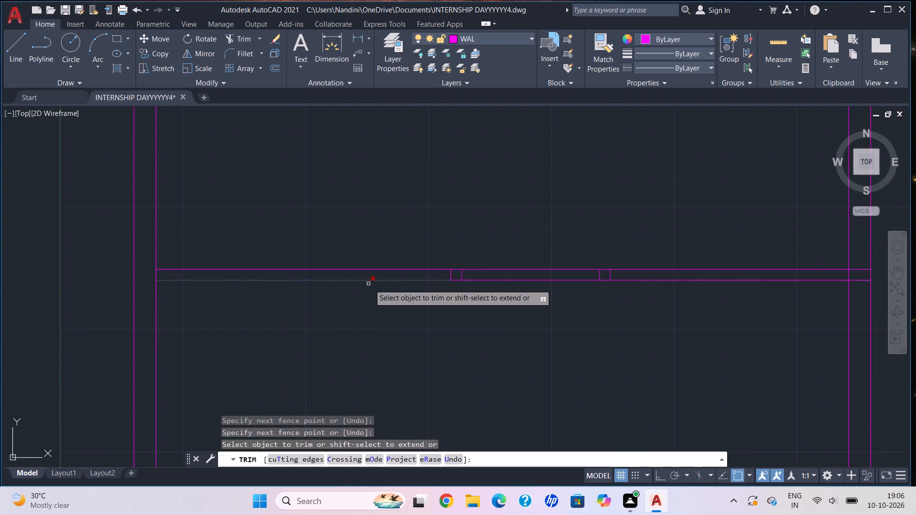
scroll(387, 297, "down", 4)
middle_click_drag(397, 305, 397, 209)
scroll(376, 284, "up", 6)
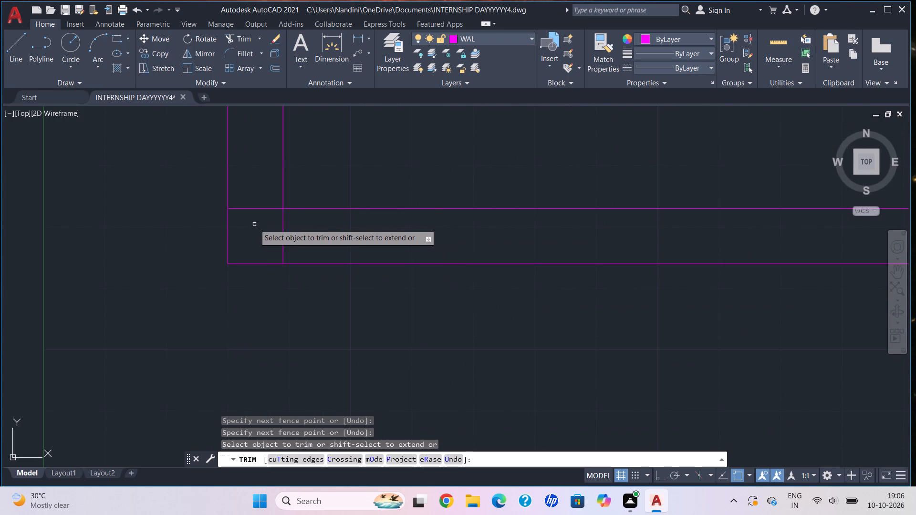
left_click_drag(258, 187, 284, 225)
Trim the line ends of both vertical partitions inside the bottom wall's thickness.
scroll(561, 251, "up", 1)
scroll(561, 252, "down", 3)
middle_click_drag(561, 252, 313, 316)
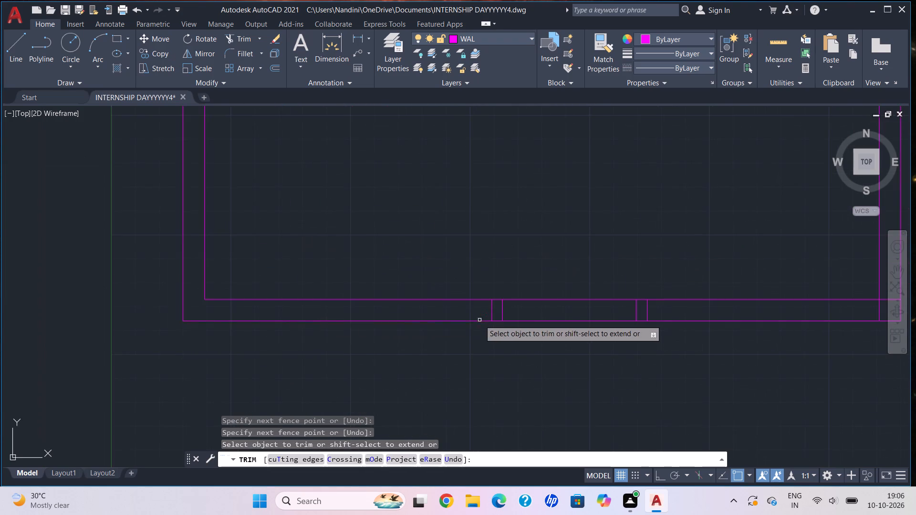
scroll(482, 321, "up", 4)
left_click_drag(462, 285, 718, 268)
scroll(712, 279, "down", 5)
middle_click_drag(711, 279, 342, 281)
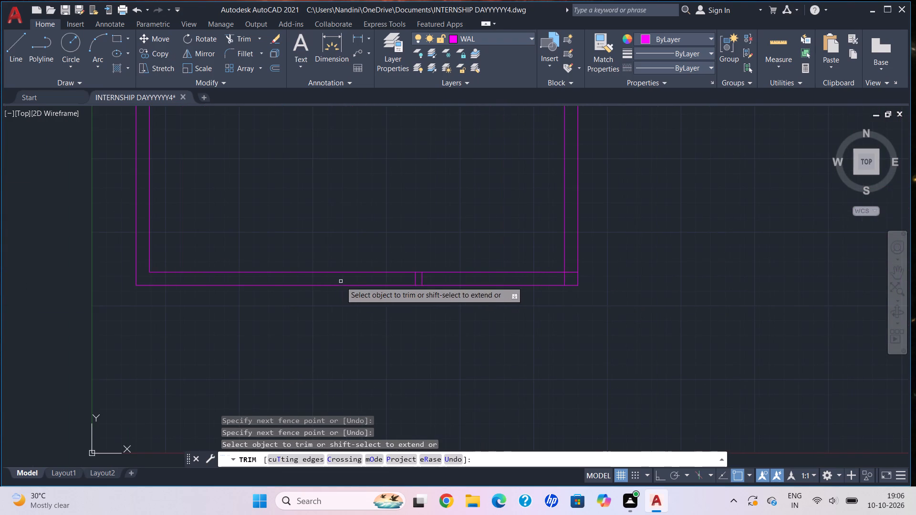
scroll(416, 281, "up", 5)
left_click_drag(312, 274, 547, 241)
Trim the overlapping inner wall line ends at the plan's bottom-right corner.
scroll(579, 262, "down", 4)
middle_click_drag(579, 262, 578, 261)
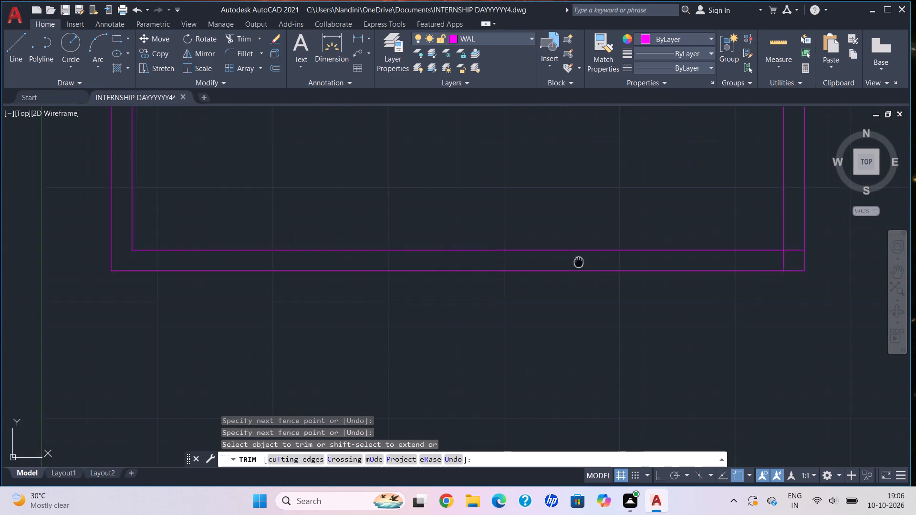
middle_click_drag(578, 261, 430, 258)
scroll(645, 252, "up", 4)
left_click_drag(625, 189, 528, 307)
scroll(649, 307, "down", 2)
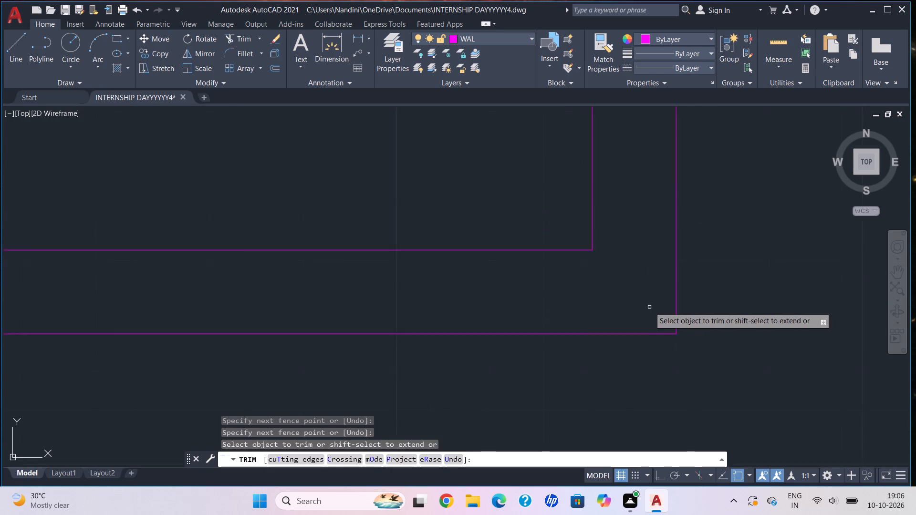
Trim the horizontal partition line ends inside the right wall's thickness and finish trimming.
scroll(650, 307, "down", 6)
middle_click_drag(671, 237, 653, 324)
scroll(638, 271, "up", 6)
left_click_drag(647, 239, 667, 318)
scroll(658, 237, "down", 3)
middle_click_drag(656, 233, 659, 358)
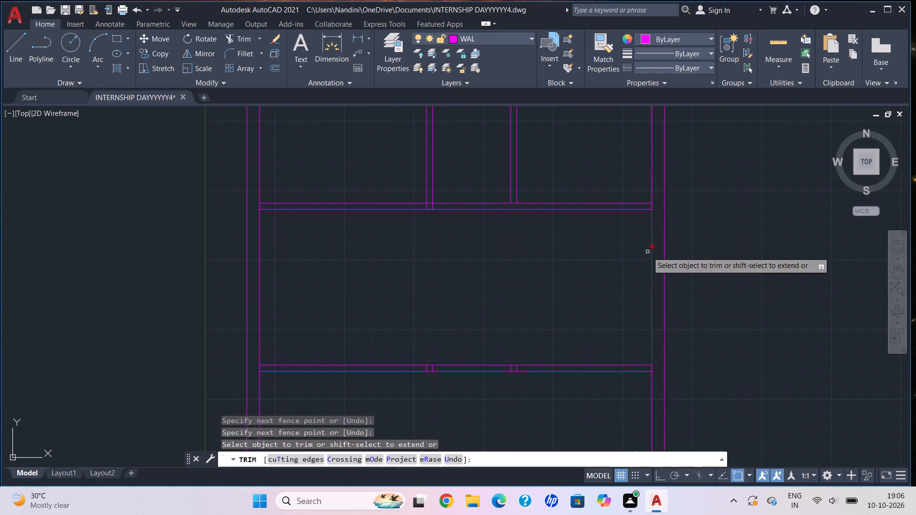
scroll(647, 251, "down", 1)
middle_click_drag(704, 308, 597, 301)
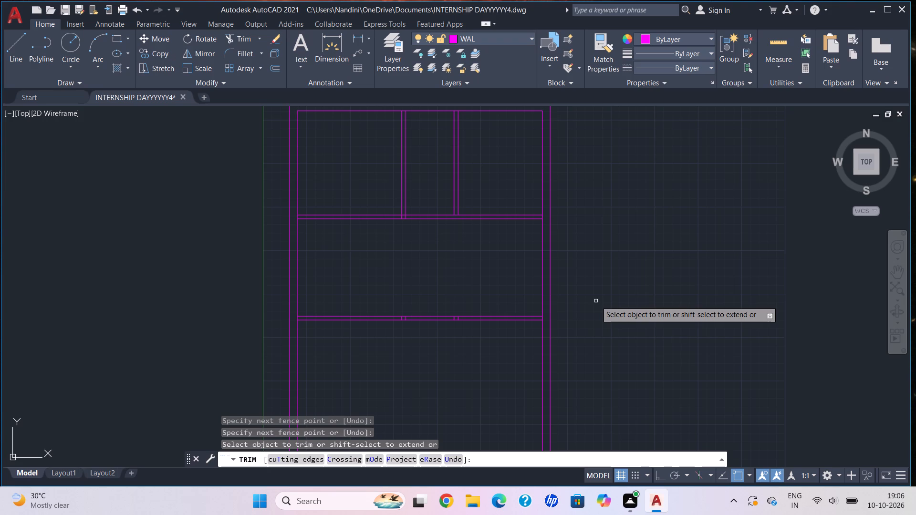
middle_click_drag(431, 359, 464, 229)
middle_click_drag(472, 225, 472, 264)
scroll(508, 243, "up", 2)
scroll(515, 232, "down", 1)
middle_click_drag(515, 232, 513, 285)
scroll(520, 275, "up", 1)
key("Escape")
Offset the left wall's inner line 12'9" into the plan.
scroll(527, 286, "down", 1)
middle_click_drag(527, 286, 518, 227)
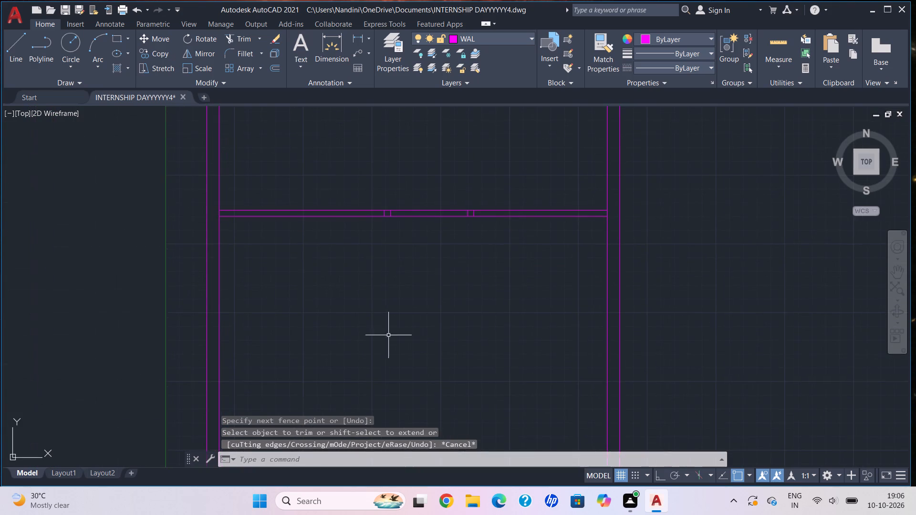
middle_click_drag(355, 338, 368, 291)
key("Escape")
key("o")
key("Return")
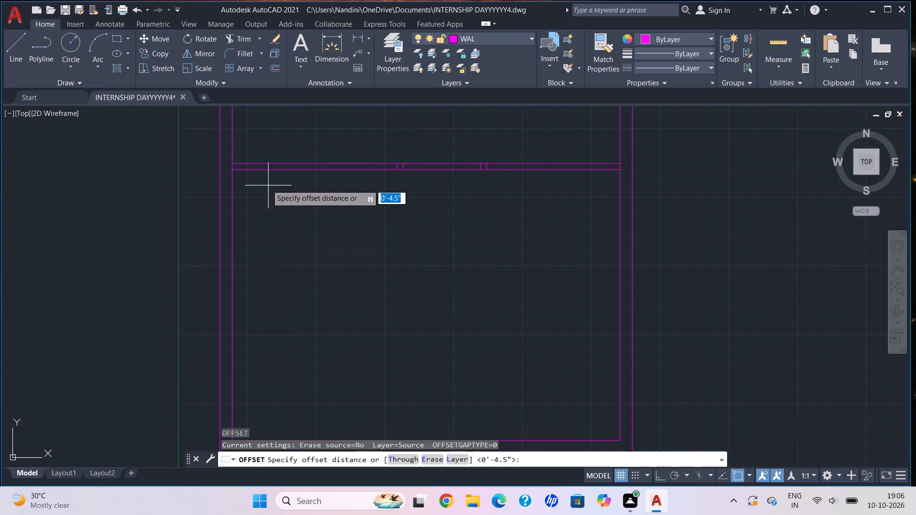
scroll(238, 191, "up", 2)
left_click(221, 229)
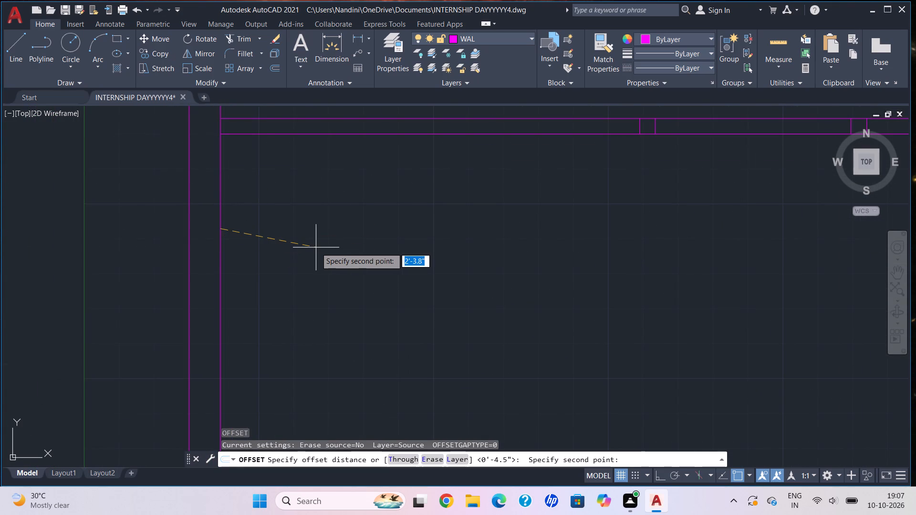
type("12'9\"")
key("Return")
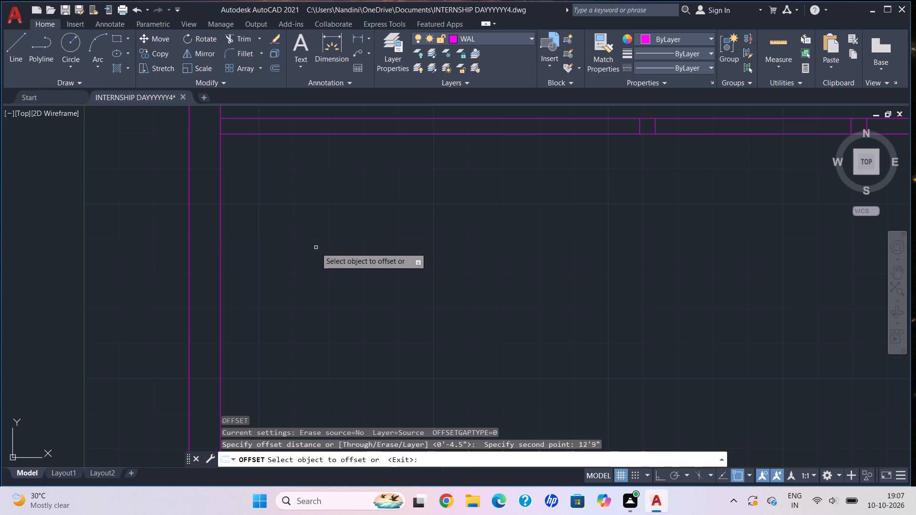
left_click(221, 361)
left_click(357, 362)
scroll(381, 374, "down", 2)
middle_click_drag(380, 374, 309, 336)
key("Escape")
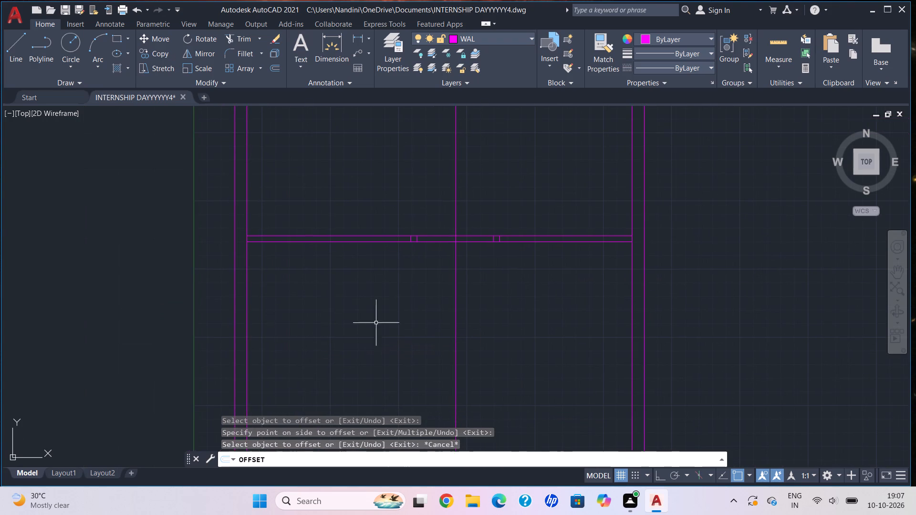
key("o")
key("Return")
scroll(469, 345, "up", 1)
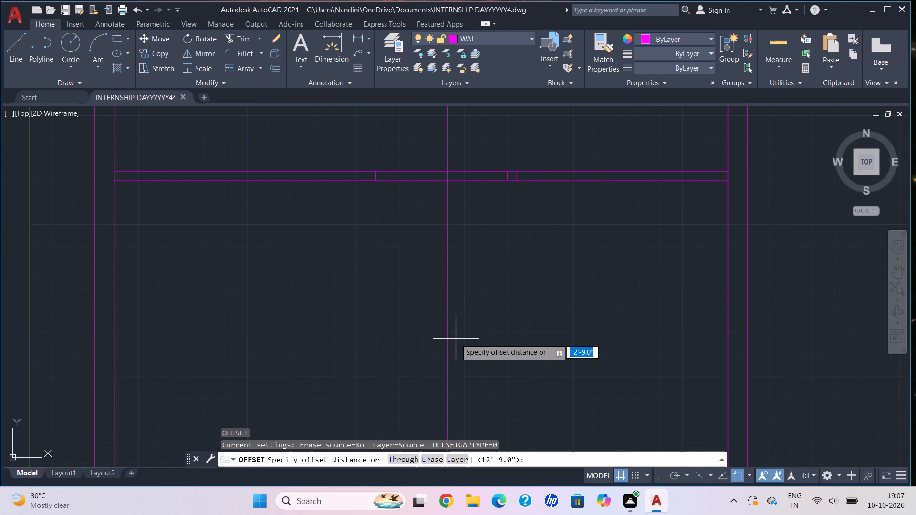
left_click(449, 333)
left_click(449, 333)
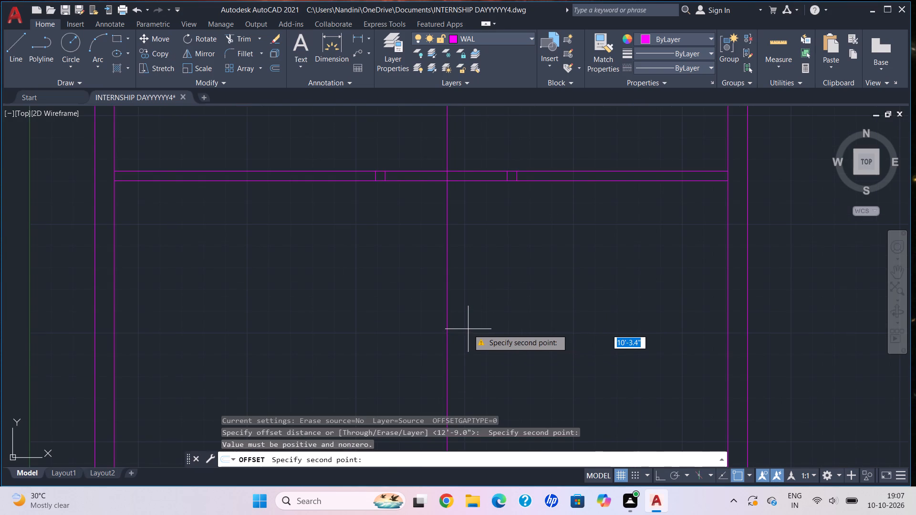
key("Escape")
Offset the new vertical line 4.5" towards the right wall to form a partition.
key("o")
key("Return")
scroll(454, 329, "up", 2)
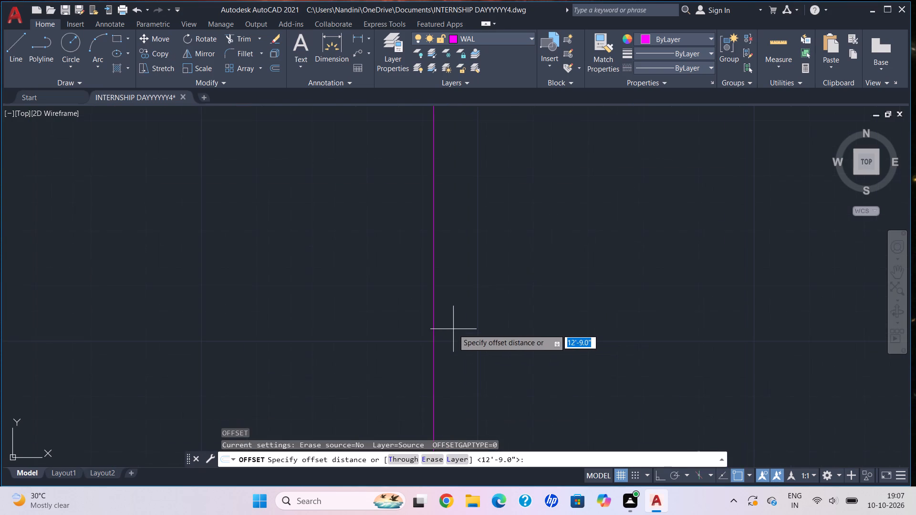
left_click(433, 334)
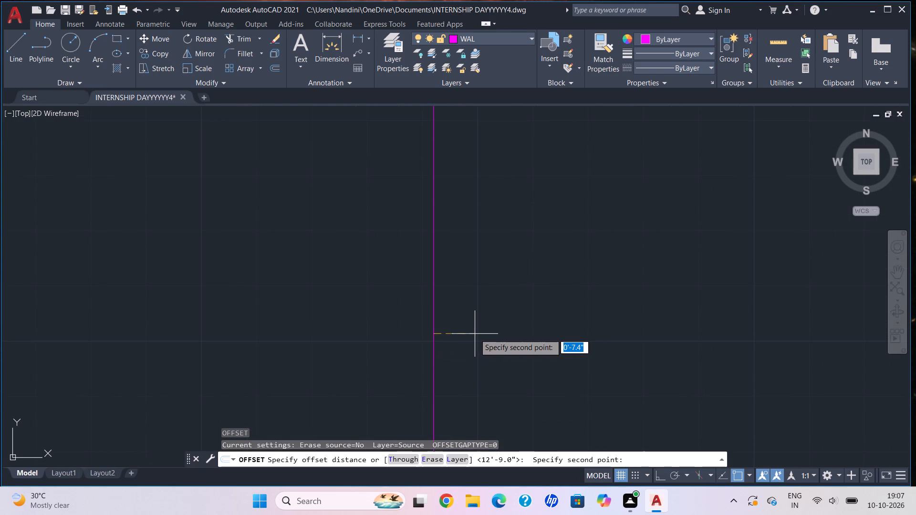
type("4.5\"")
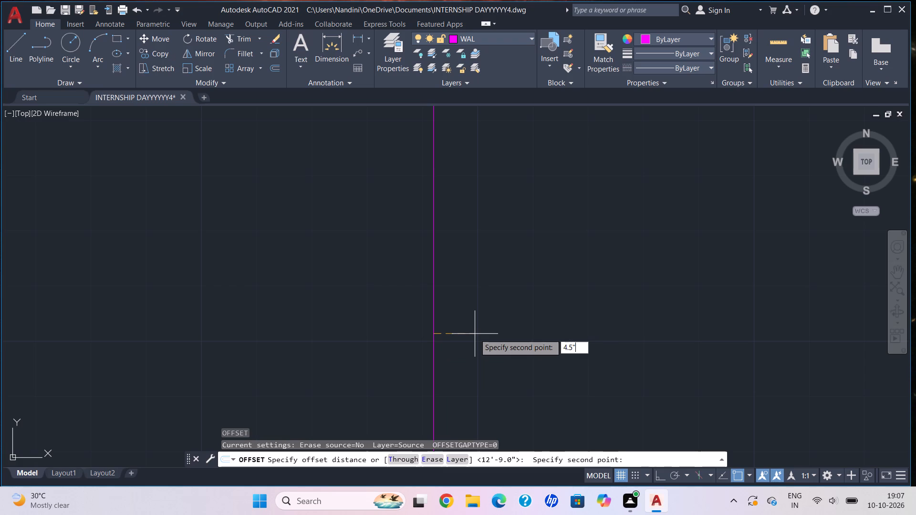
key("Return")
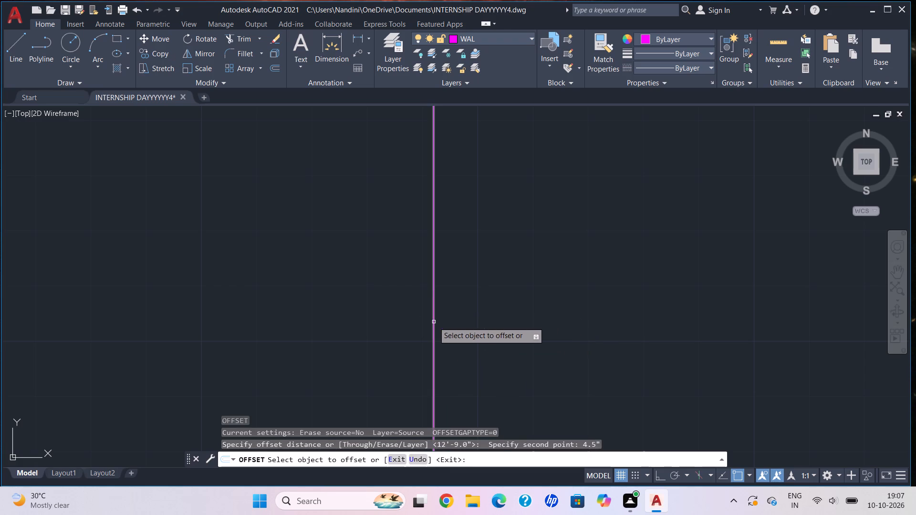
left_click(434, 322)
left_click(455, 333)
scroll(568, 336, "down", 3)
middle_click_drag(568, 336, 395, 303)
scroll(395, 303, "down", 1)
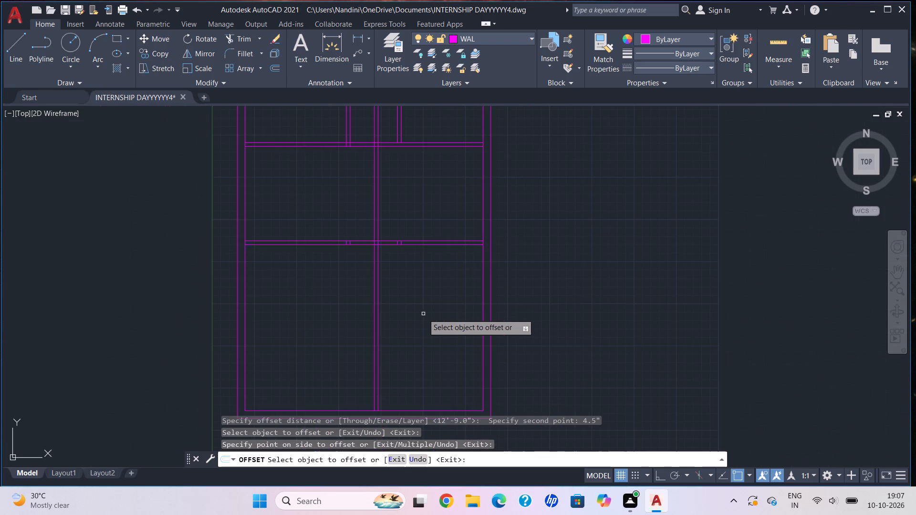
scroll(433, 320, "down", 1)
middle_click_drag(427, 311, 415, 298)
key("Escape")
scroll(415, 298, "down", 1)
middle_click(415, 298)
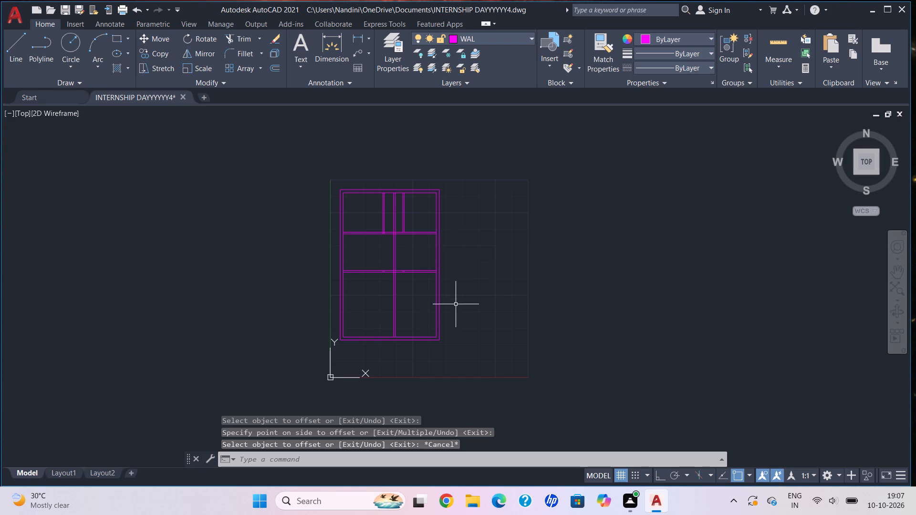
Offset the bottom wall's inner line 13'9" upward into the plan.
scroll(416, 330, "up", 2)
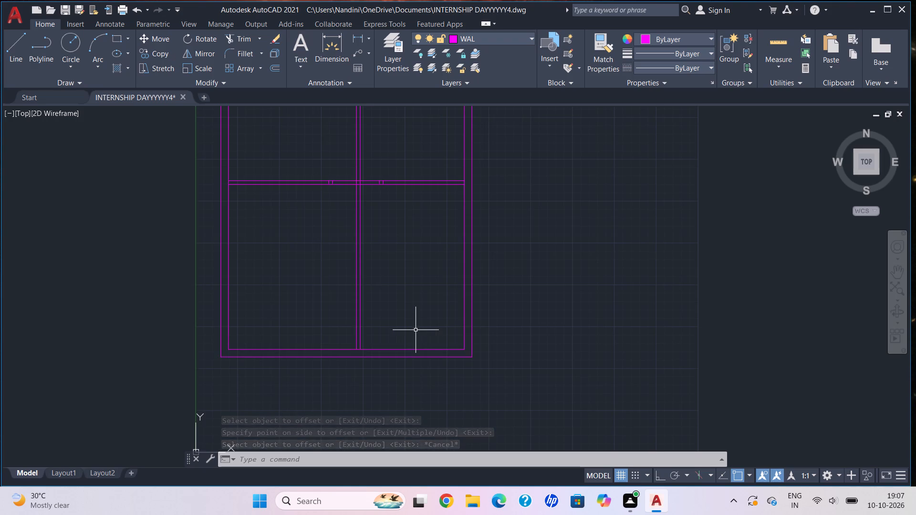
key("Escape")
key("o")
key("Return")
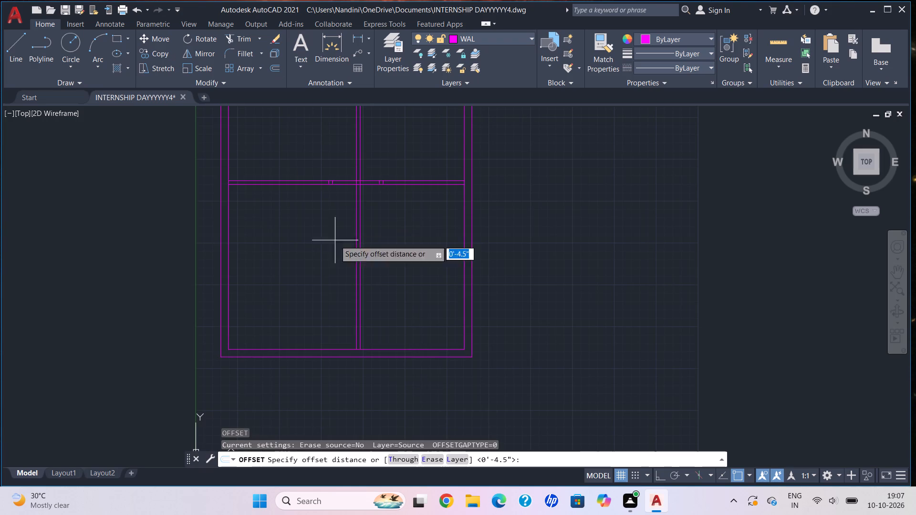
scroll(465, 339, "up", 1)
left_click(465, 355)
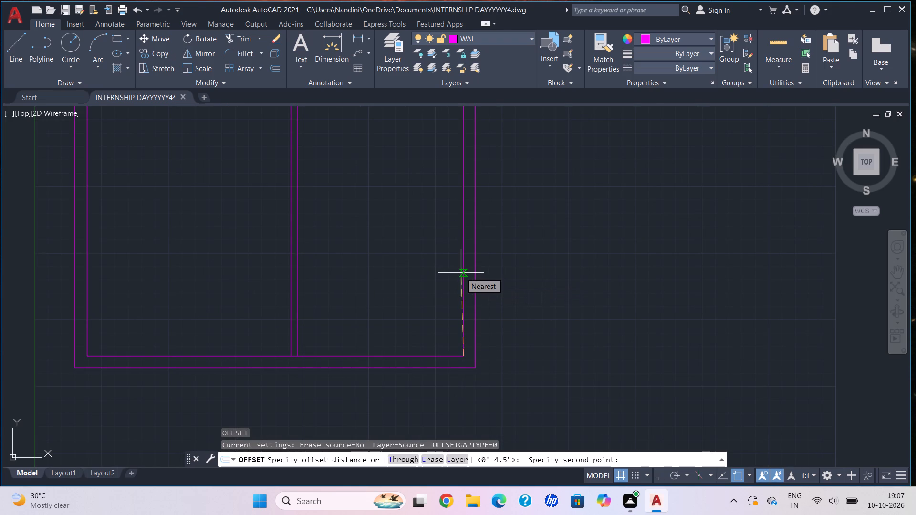
type("13'9\"")
key("Return")
left_click(437, 357)
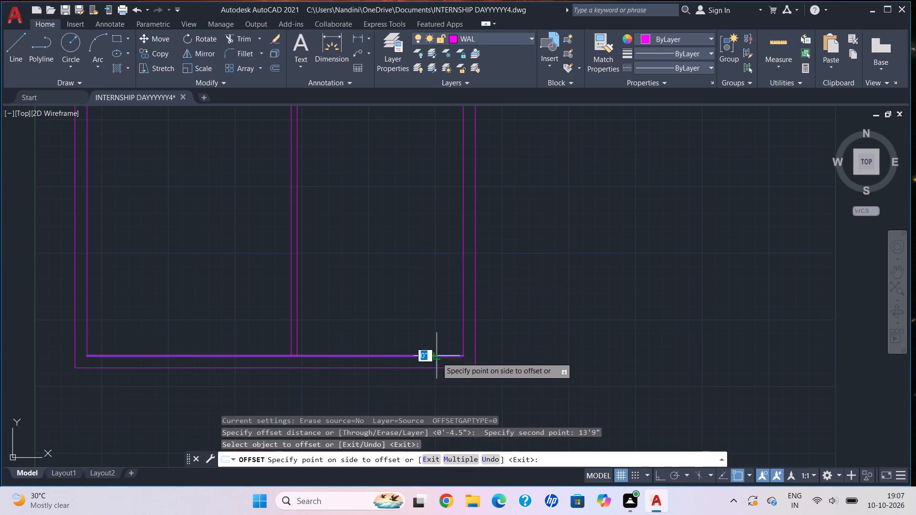
left_click(430, 288)
scroll(420, 226, "down", 1)
middle_click_drag(420, 231, 419, 297)
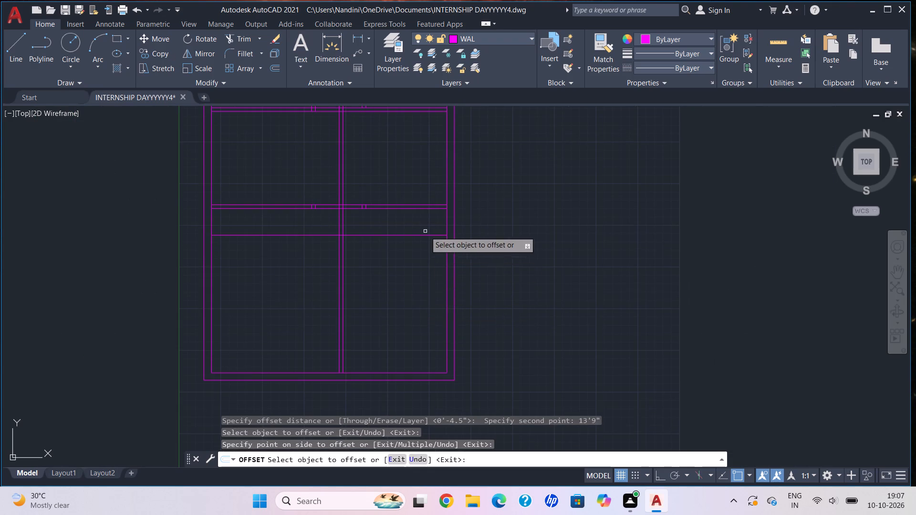
scroll(422, 216, "up", 3)
key("Escape")
Offset the new horizontal line 4.5" upward to form a partition.
key("o")
key("Return")
scroll(446, 209, "up", 1)
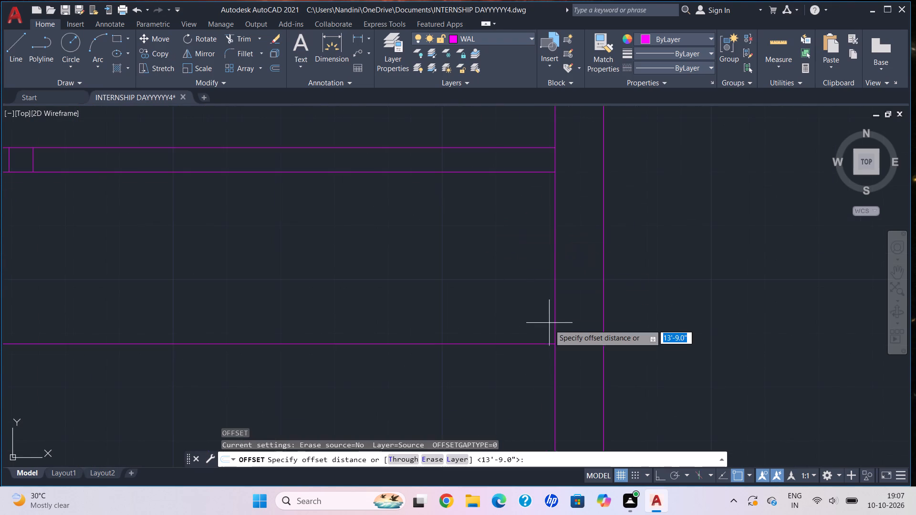
left_click(555, 345)
type("4.5\"")
key("Return")
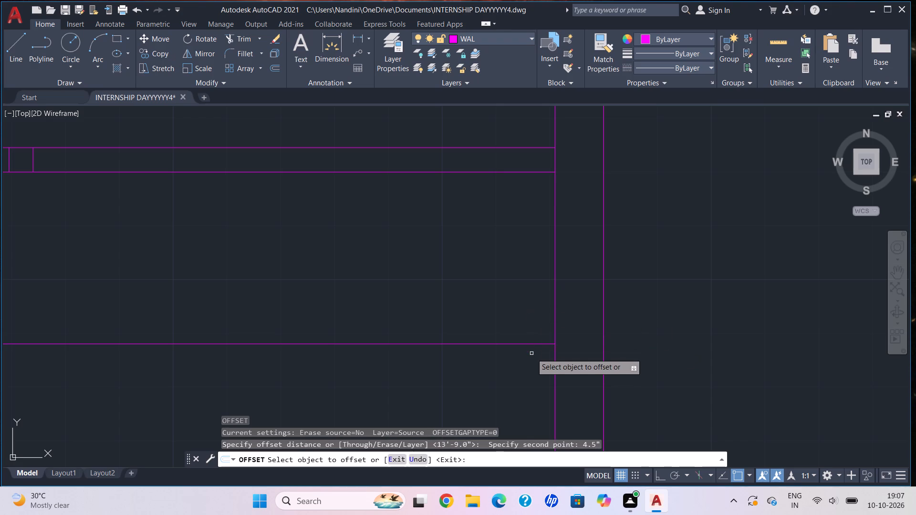
left_click(531, 344)
left_click(535, 293)
scroll(526, 257, "down", 1)
middle_click_drag(526, 257, 523, 302)
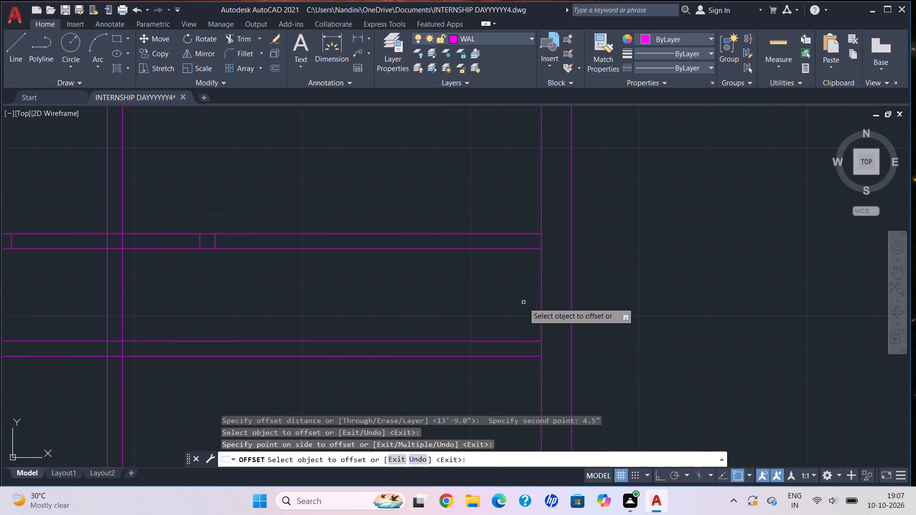
key("Escape")
scroll(470, 297, "down", 2)
middle_click_drag(469, 295, 480, 312)
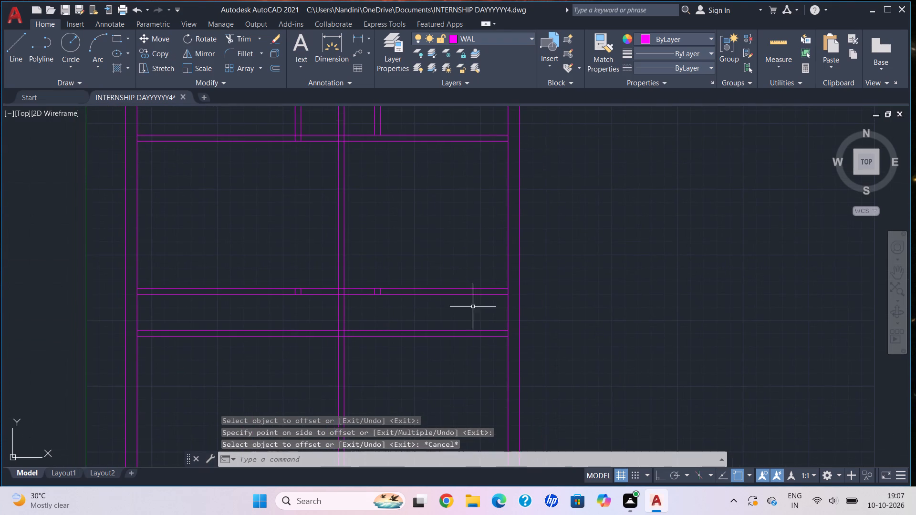
Trim away the horizontal partition just above the new one, between the new vertical partition and the right wall, including its leftover square.
middle_click(439, 308)
left_click(258, 34)
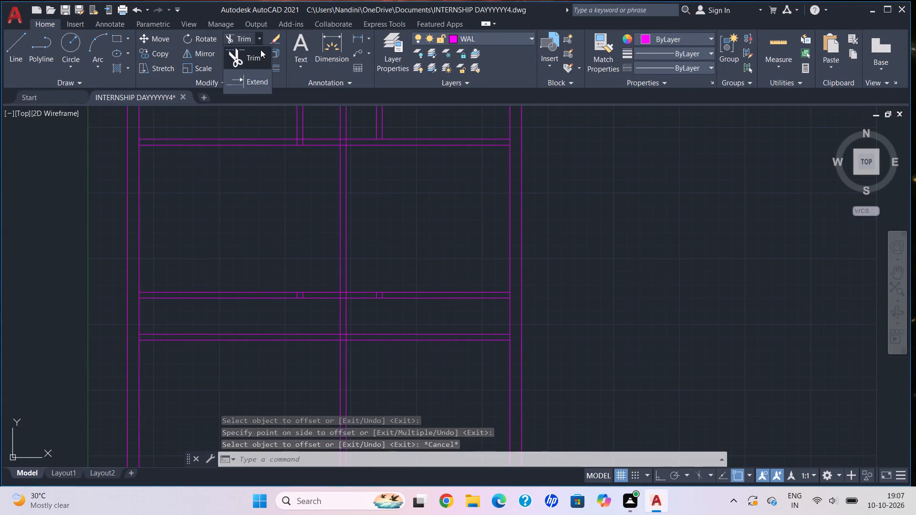
left_click(260, 51)
scroll(418, 222, "down", 1)
middle_click_drag(420, 241, 402, 207)
scroll(406, 225, "up", 2)
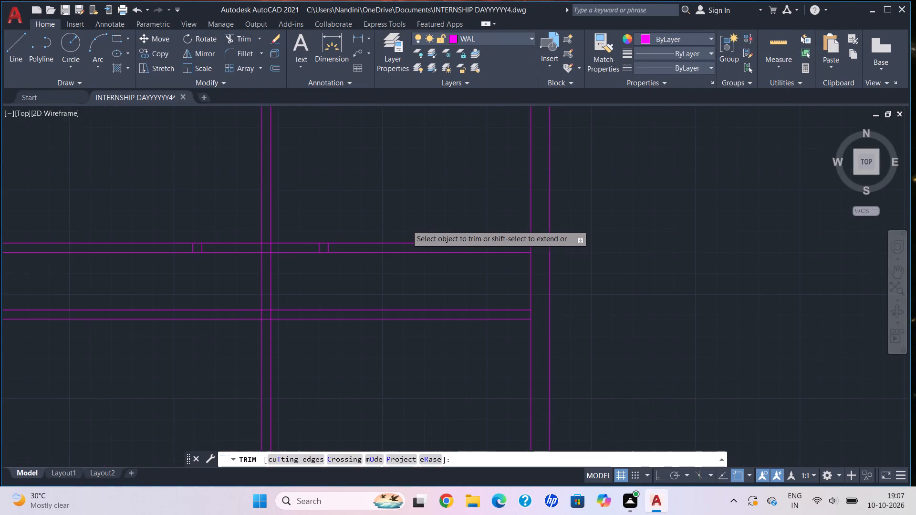
left_click_drag(365, 211, 448, 259)
left_click(448, 259)
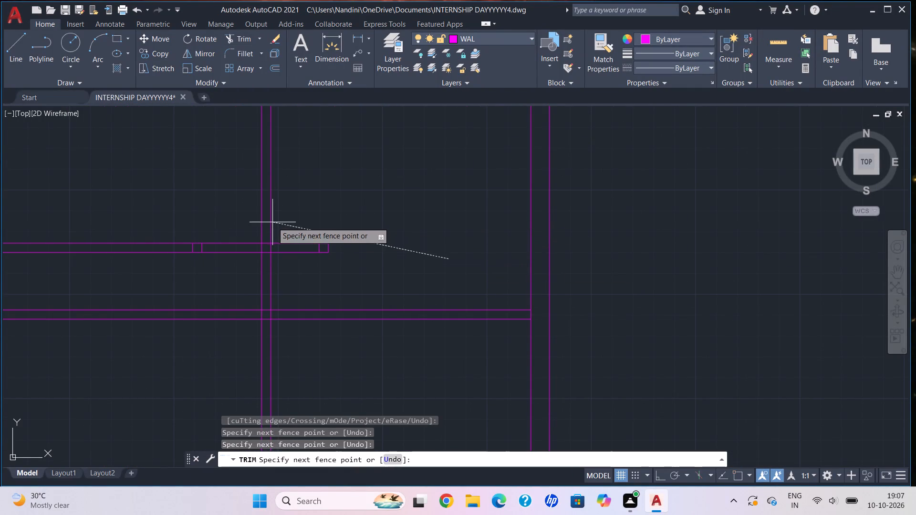
left_click_drag(312, 216, 308, 250)
left_click_drag(302, 222, 315, 259)
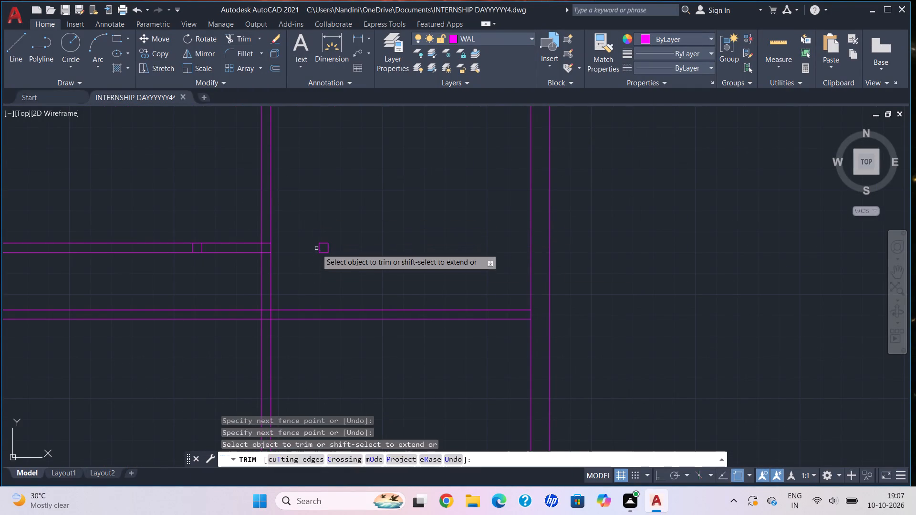
left_click_drag(316, 247, 349, 247)
left_click_drag(330, 217, 323, 259)
Trim away the upper horizontal partition between the left wall and the vertical partition, including the short lines crossing the vertical partition.
middle_click_drag(248, 234, 333, 234)
middle_click(333, 234)
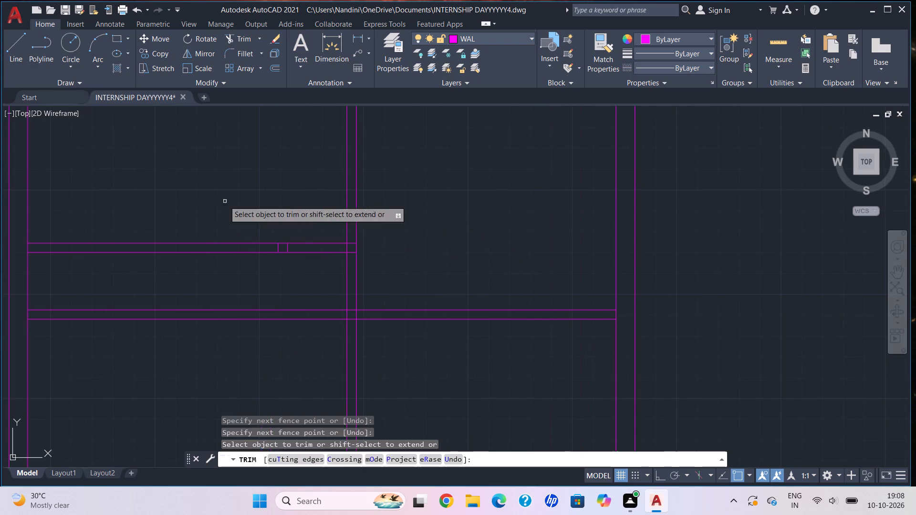
left_click_drag(222, 196, 271, 260)
left_click_drag(288, 217, 319, 265)
scroll(344, 247, "up", 2)
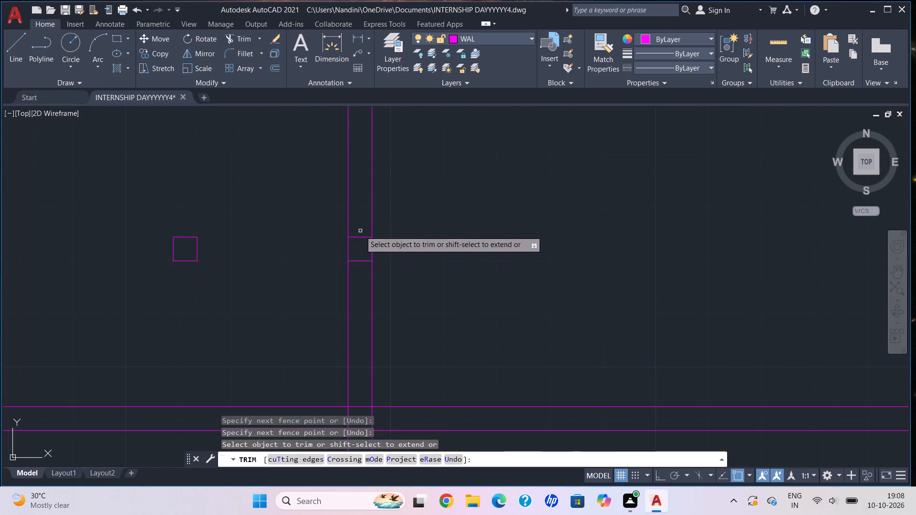
scroll(360, 233, "up", 3)
left_click_drag(357, 240, 371, 361)
Trim away the small leftover square between the left wall and the vertical partition.
scroll(173, 265, "down", 4)
middle_click_drag(184, 271, 229, 276)
left_click_drag(135, 253, 177, 318)
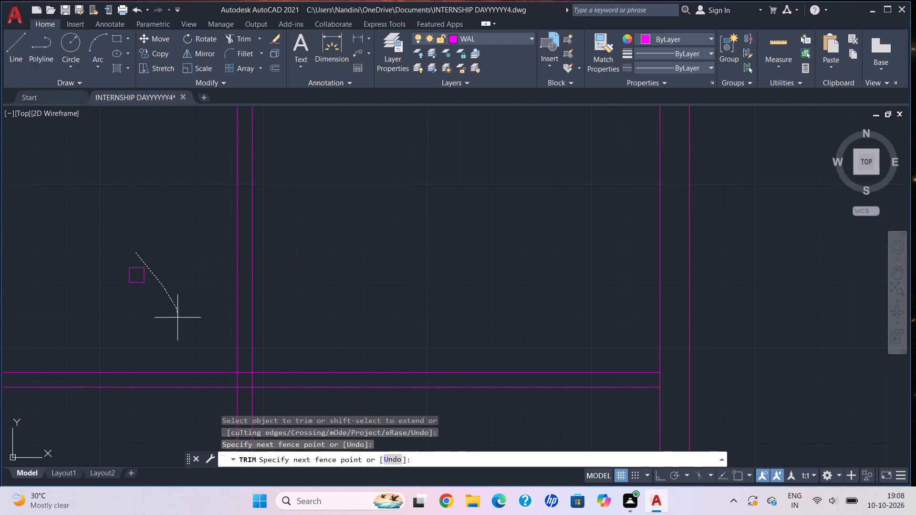
left_click_drag(177, 318, 176, 318)
left_click_drag(119, 287, 219, 255)
scroll(112, 253, "up", 5)
left_click_drag(177, 292, 257, 344)
scroll(341, 358, "down", 3)
middle_click_drag(289, 283, 263, 242)
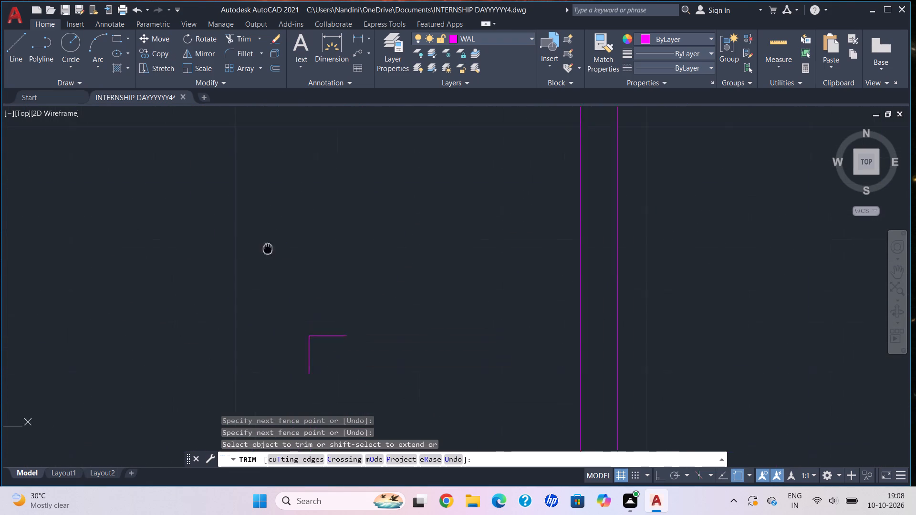
middle_click_drag(263, 242, 232, 186)
left_click_drag(271, 283, 246, 317)
left_click_drag(299, 255, 289, 290)
key("Escape")
Offset the upper line of the remaining horizontal partition 4' upward.
scroll(428, 299, "down", 3)
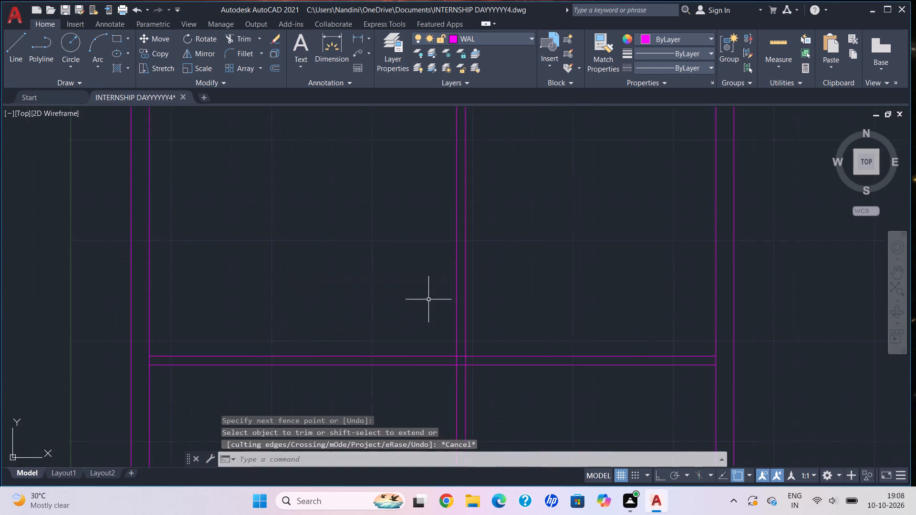
middle_click_drag(427, 298, 310, 216)
scroll(565, 255, "up", 1)
key("Escape")
key("o")
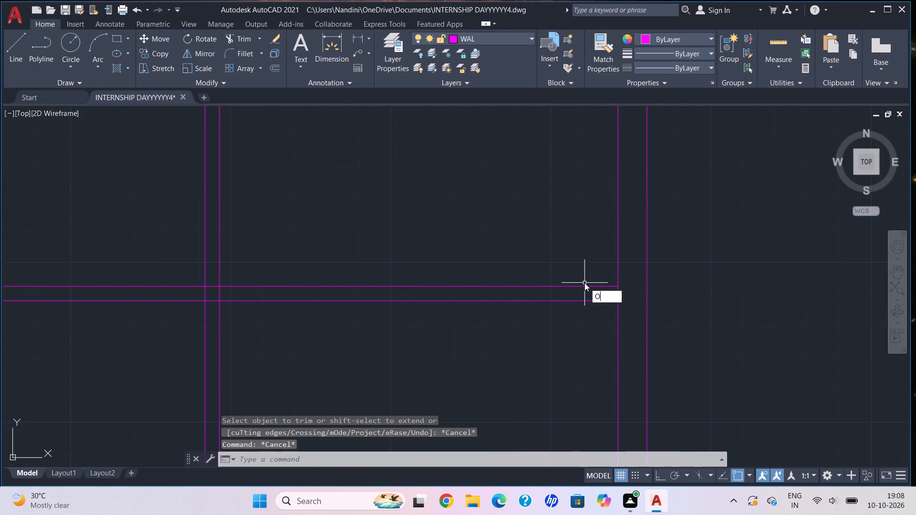
key("Return")
scroll(603, 293, "up", 2)
left_click(638, 281)
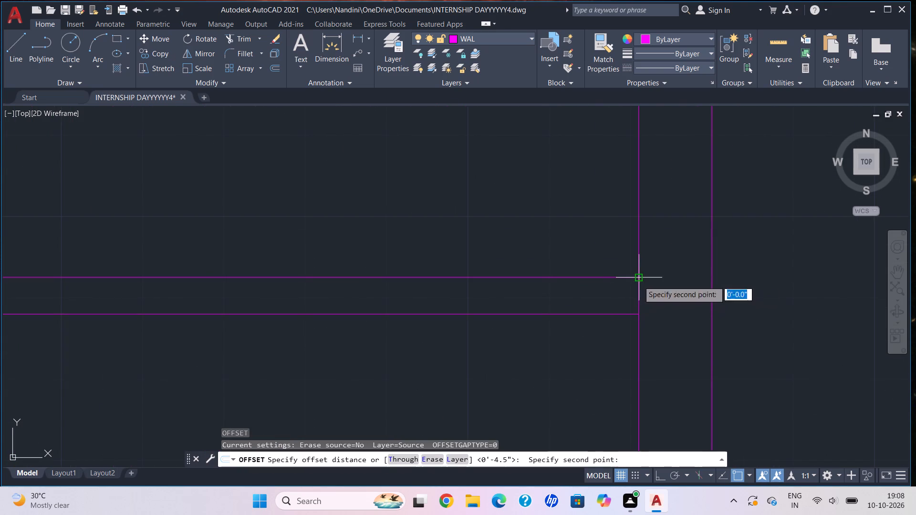
type("4'")
key("Return")
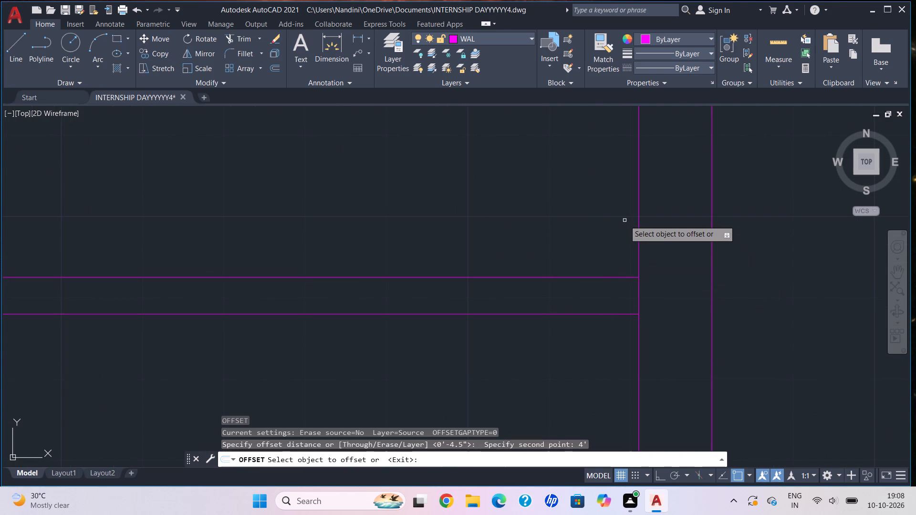
left_click(619, 277)
left_click(604, 203)
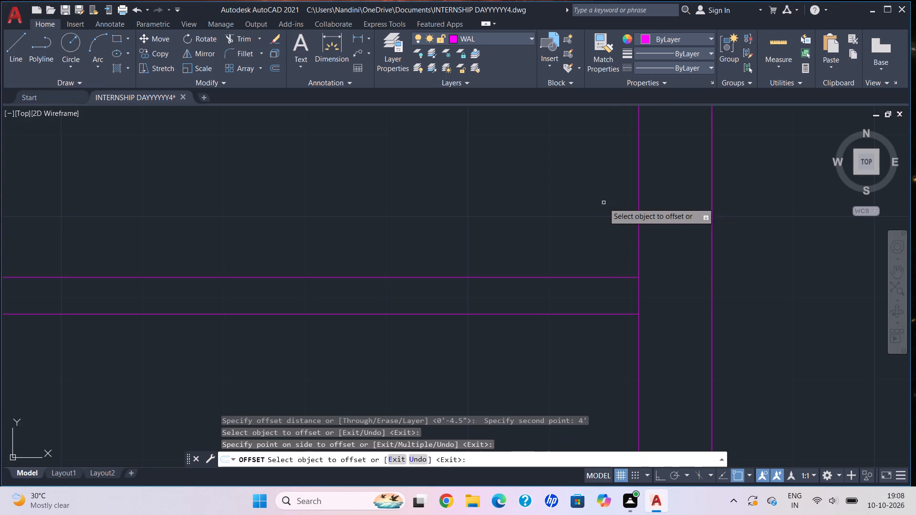
scroll(604, 202, "down", 4)
middle_click_drag(604, 202, 620, 333)
scroll(626, 317, "up", 3)
key("Escape")
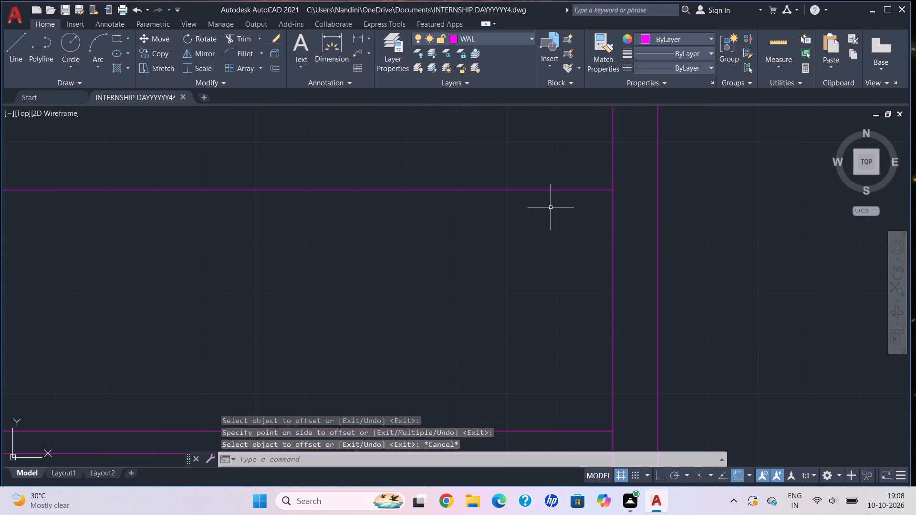
Offset the new horizontal line 4.5" upward to form a partition.
key("o")
key("Return")
middle_click_drag(558, 200, 554, 303)
scroll(569, 308, "up", 2)
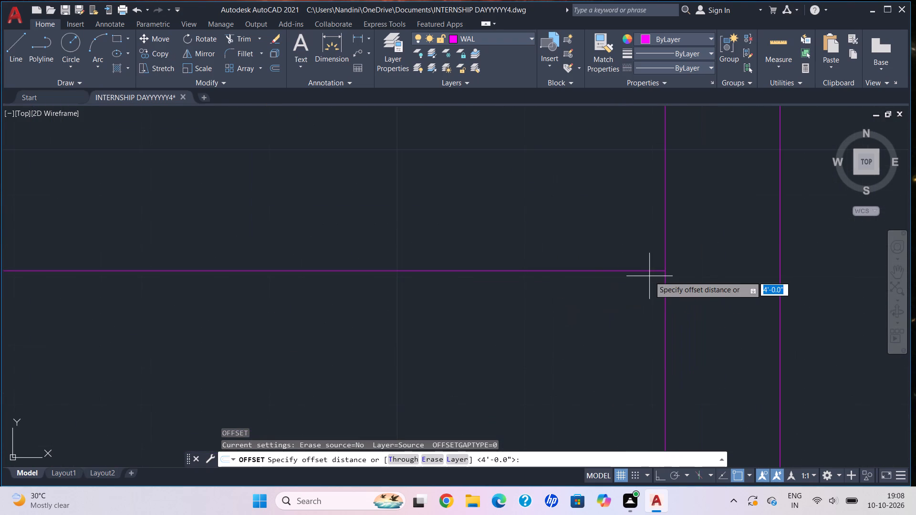
left_click(663, 276)
type("4.5\"")
key("Return")
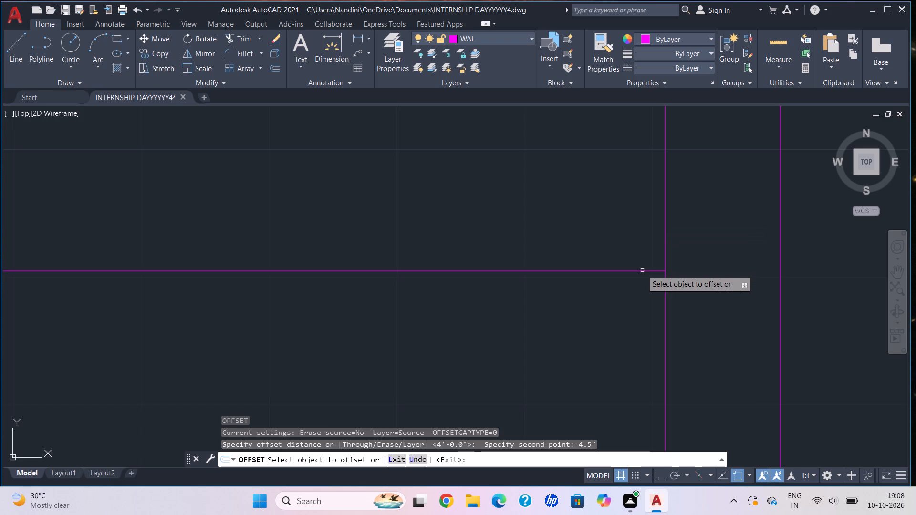
left_click(635, 271)
scroll(626, 193, "down", 2)
middle_click_drag(626, 193, 623, 255)
left_click(623, 255)
scroll(625, 264, "down", 3)
middle_click_drag(625, 264, 623, 247)
key("Escape")
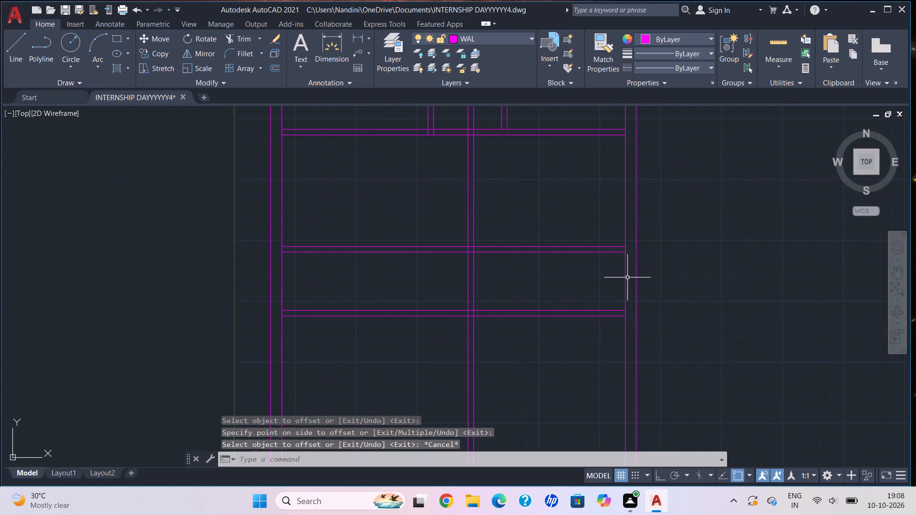
Offset the right wall's inner line 6' inward into the plan.
scroll(627, 278, "up", 4)
key("o")
key("Return")
scroll(588, 165, "down", 1)
middle_click_drag(588, 164, 588, 268)
scroll(595, 244, "up", 2)
left_click(603, 220)
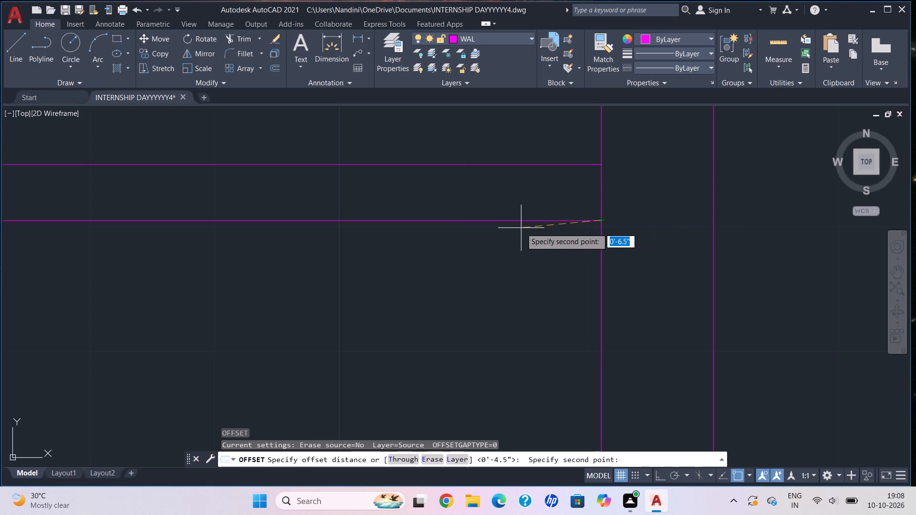
type("6'")
key("Return")
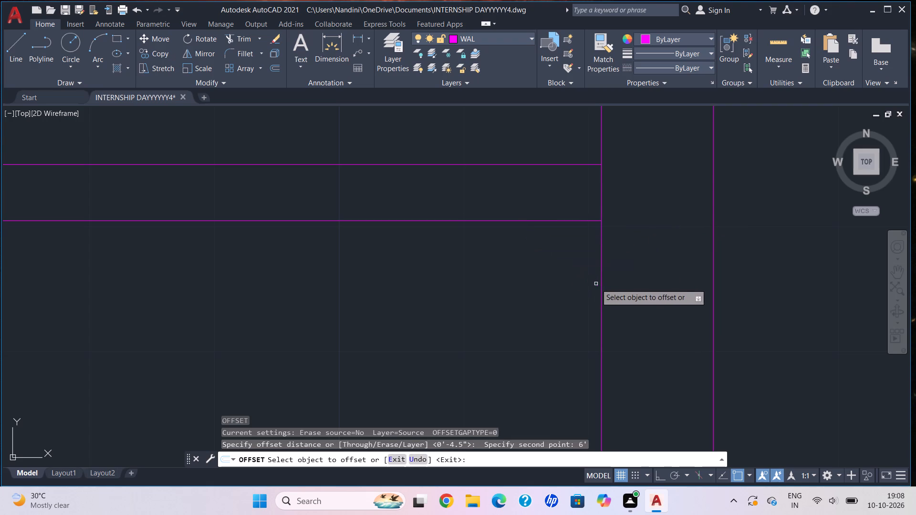
left_click(602, 288)
left_click(458, 305)
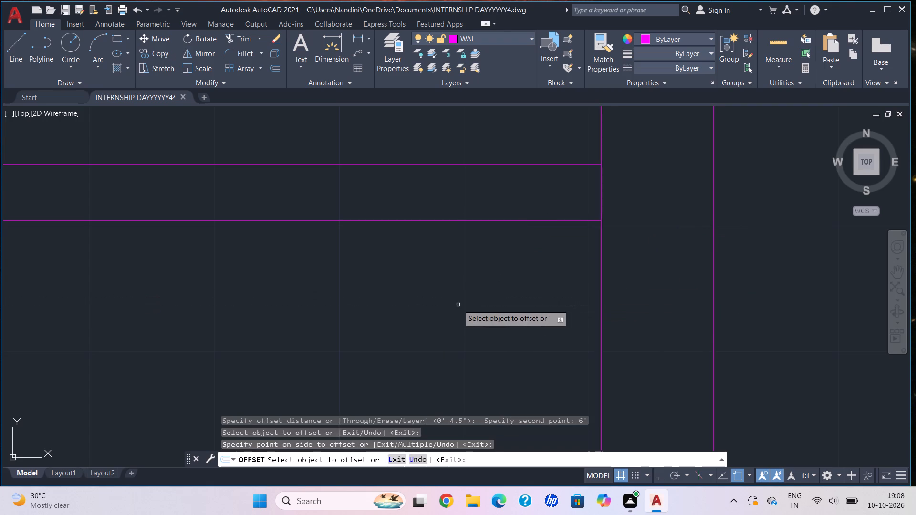
scroll(458, 305, "down", 4)
middle_click_drag(466, 307, 530, 292)
key("Escape")
Offset the new vertical line 4.5" towards the central vertical partition to form a partition.
scroll(406, 325, "up", 1)
key("o")
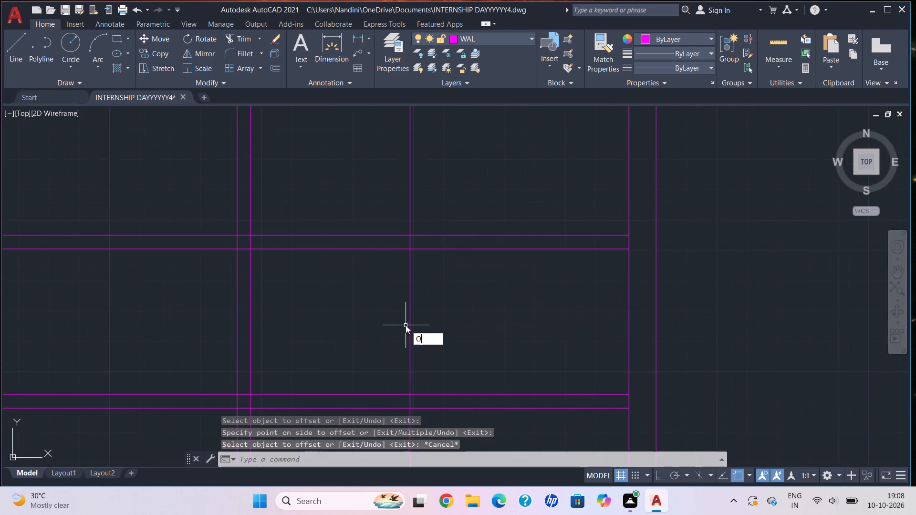
key("Return")
scroll(395, 245, "up", 3)
left_click(450, 258)
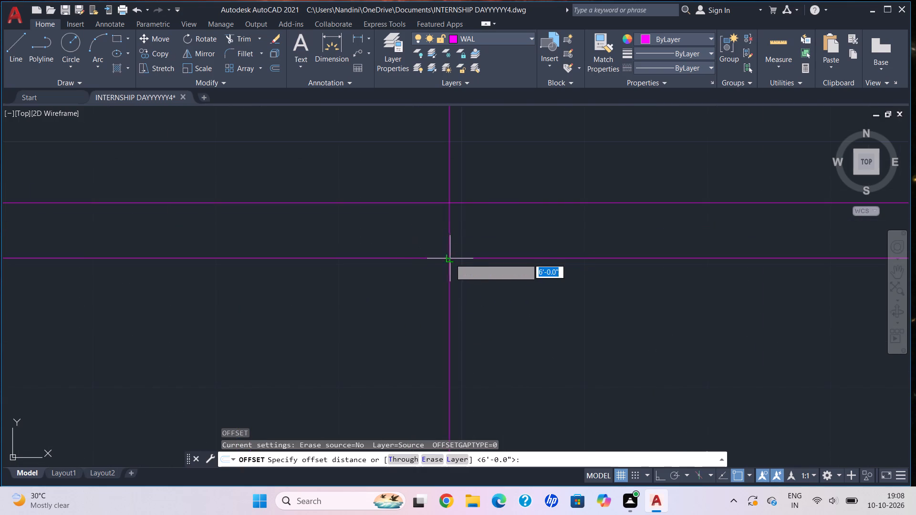
type("4.5\"")
key("Return")
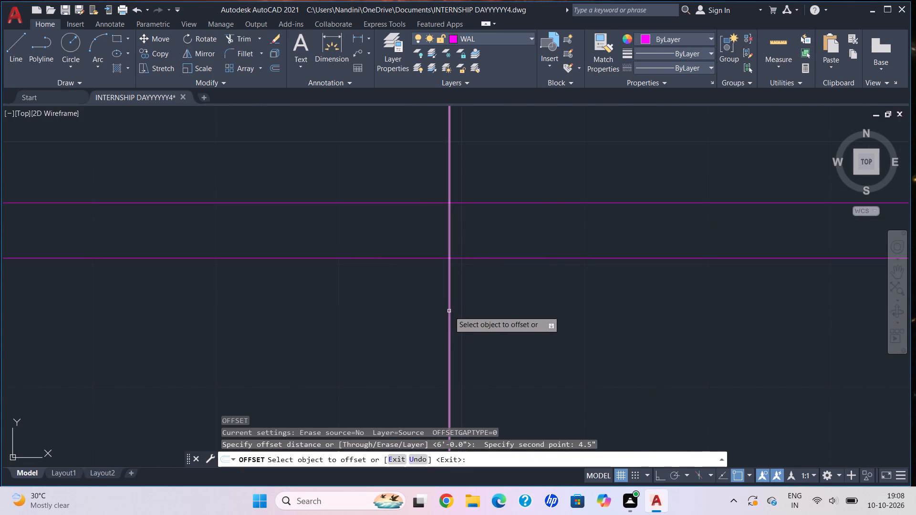
left_click(449, 311)
left_click(426, 310)
scroll(464, 307, "down", 4)
middle_click_drag(465, 306, 431, 260)
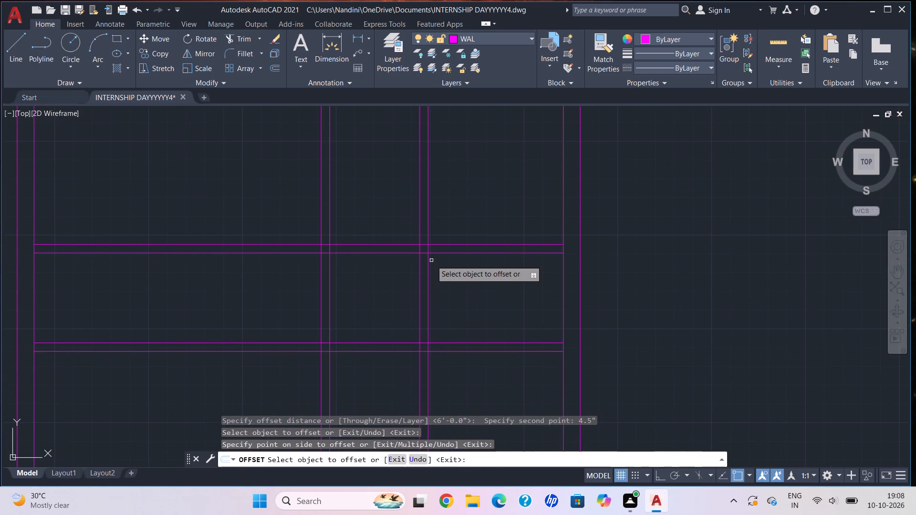
key("Escape")
Trim the new vertical partition above and below the two horizontal partitions so it spans only the 4' gap between them.
left_click(262, 37)
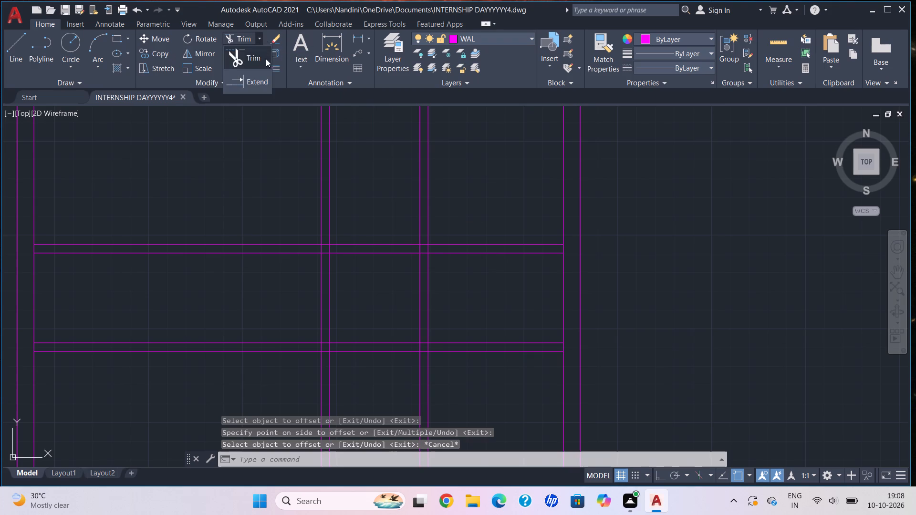
left_click(263, 59)
scroll(487, 169, "down", 1)
middle_click_drag(487, 169, 487, 177)
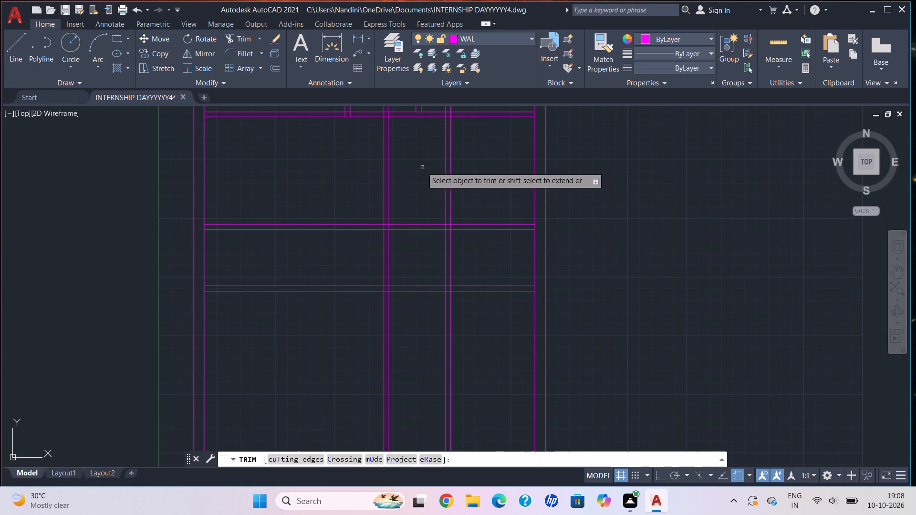
left_click_drag(421, 166, 434, 174)
left_click_drag(446, 181, 451, 185)
left_click(454, 187)
left_click(445, 182)
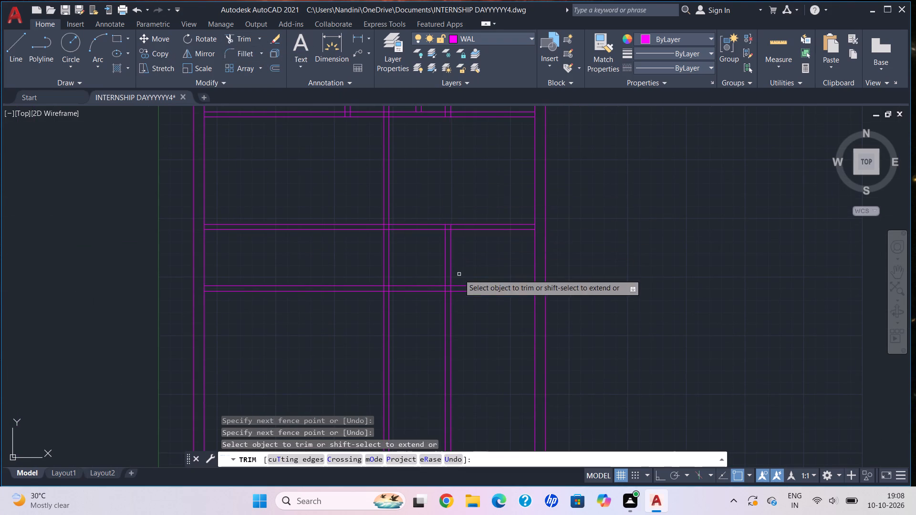
scroll(459, 274, "up", 1)
scroll(459, 292, "down", 1)
middle_click_drag(459, 292, 436, 203)
left_click_drag(405, 252, 446, 295)
Trim away the new horizontal partition from the left wall to the short vertical partition, including the short lines crossing the central partition.
scroll(420, 141, "up", 1)
middle_click_drag(382, 195, 414, 237)
scroll(414, 237, "up", 1)
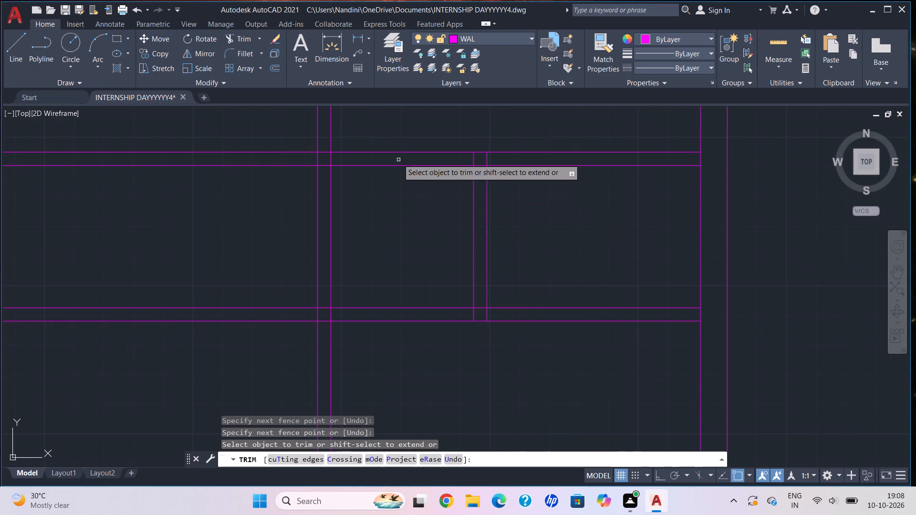
left_click_drag(391, 133, 395, 185)
scroll(409, 235, "down", 3)
middle_click_drag(409, 235, 414, 221)
scroll(149, 160, "down", 1)
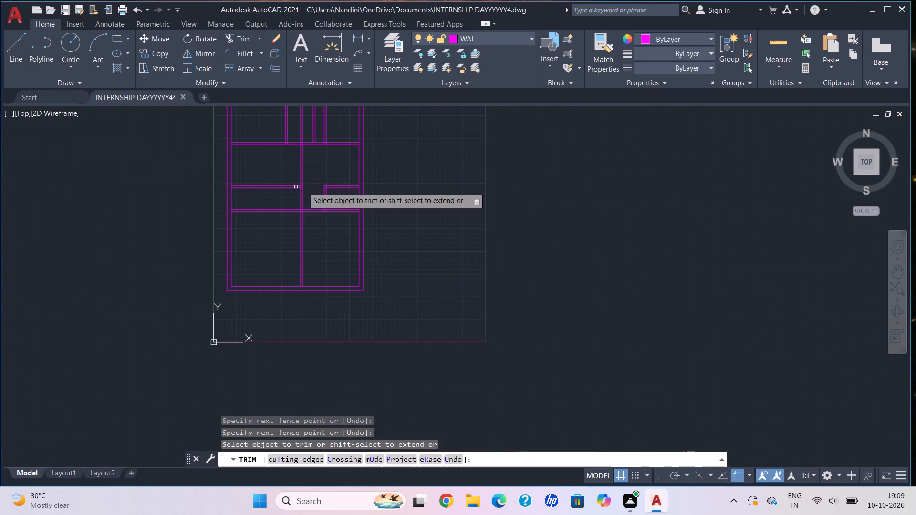
scroll(271, 174, "up", 1)
middle_click_drag(283, 180, 325, 209)
scroll(326, 211, "up", 2)
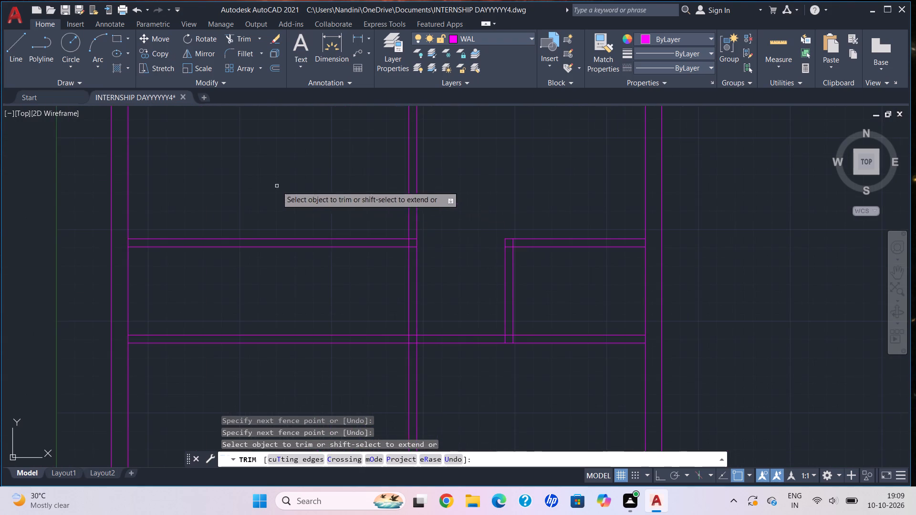
left_click_drag(278, 197, 303, 271)
scroll(404, 243, "up", 3)
left_click_drag(427, 212, 437, 268)
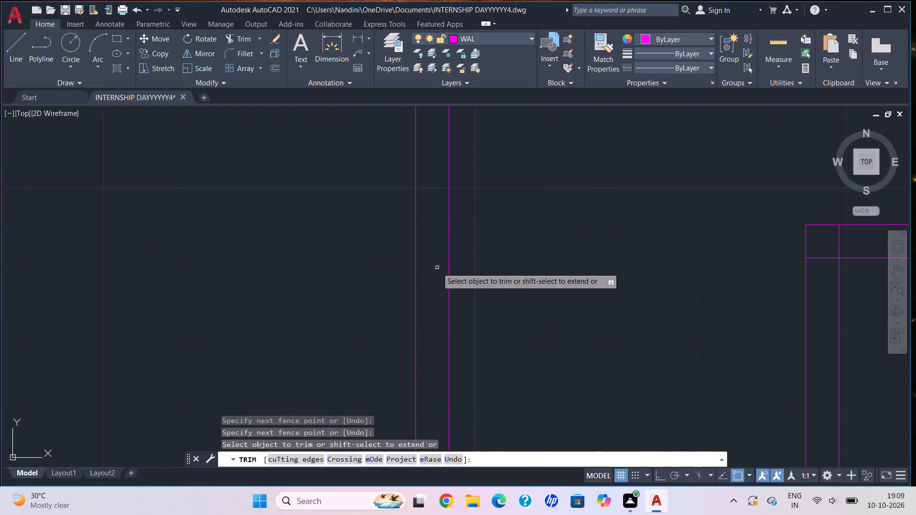
Trim the overlapping lines at the corner where the short vertical partition meets the new horizontal partition.
scroll(597, 276, "down", 4)
middle_click_drag(598, 276, 489, 232)
scroll(566, 214, "up", 4)
middle_click_drag(375, 276, 426, 147)
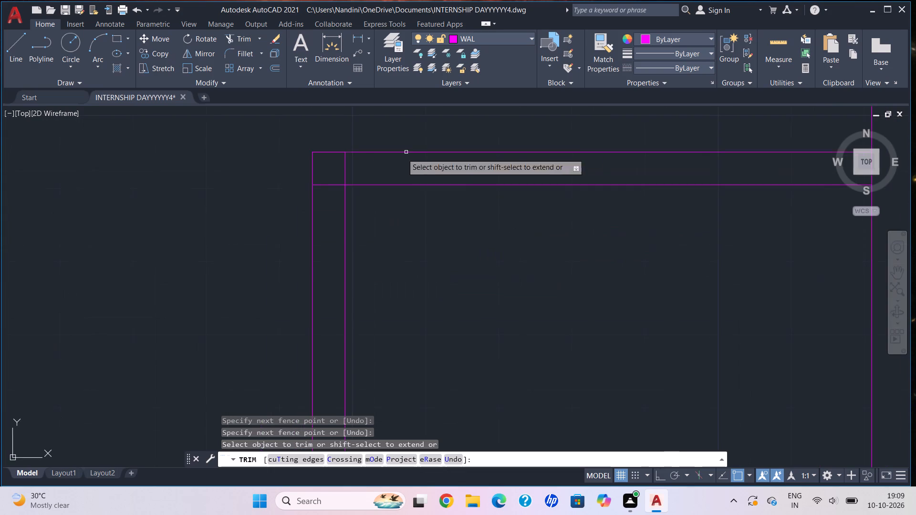
scroll(342, 171, "up", 4)
left_click_drag(396, 160, 276, 268)
Trim the central vertical partition's lines where they cross the horizontal partition below the top rooms.
scroll(689, 217, "down", 5)
middle_click_drag(689, 217, 683, 213)
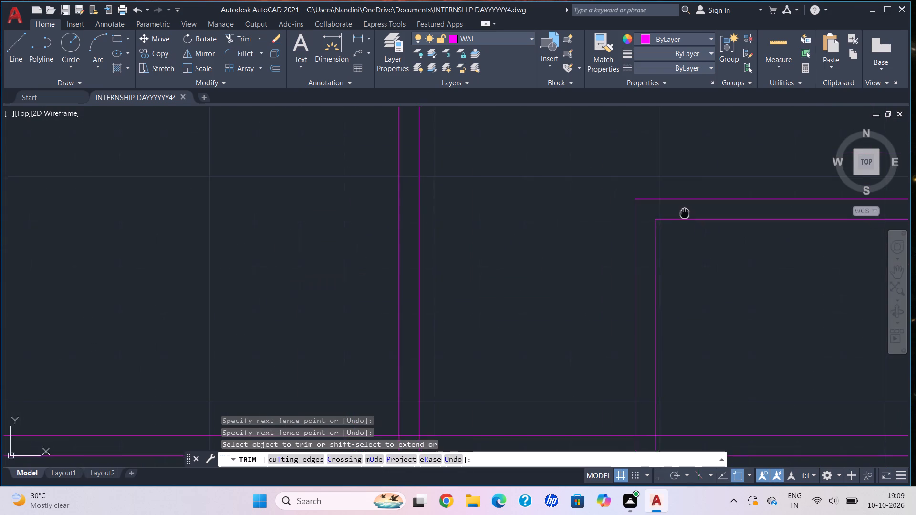
middle_click_drag(683, 213, 284, 203)
scroll(443, 212, "down", 3)
middle_click_drag(457, 244, 489, 261)
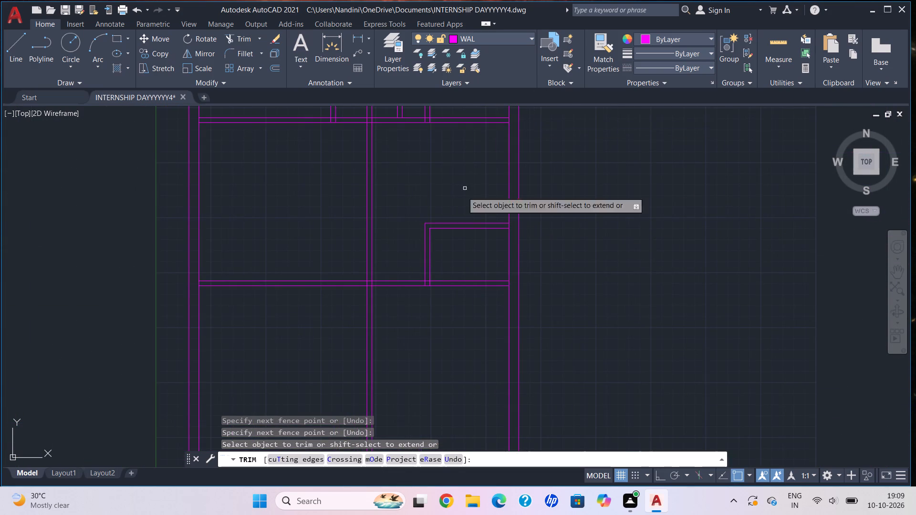
middle_click_drag(421, 181, 469, 371)
scroll(417, 301, "up", 4)
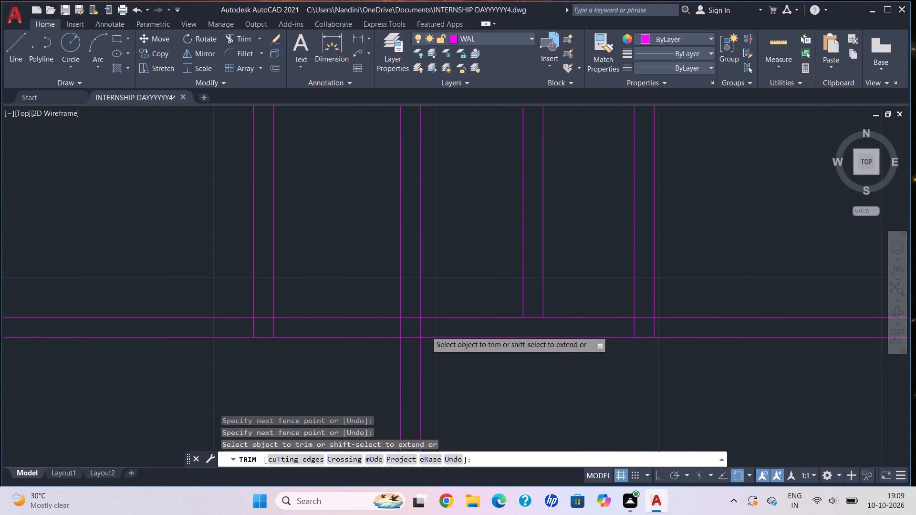
scroll(425, 331, "up", 3)
left_click_drag(272, 324, 408, 324)
scroll(365, 243, "down", 4)
scroll(343, 256, "up", 3)
scroll(343, 256, "down", 1)
scroll(343, 256, "up", 1)
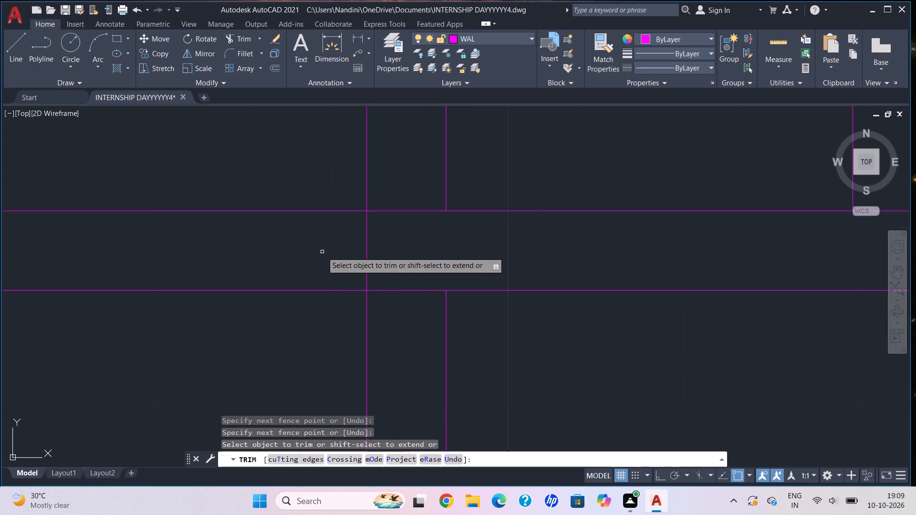
left_click_drag(322, 251, 380, 252)
Trim away the central vertical partition between the top wall and the horizontal partition below the top rooms.
scroll(389, 212, "down", 5)
middle_click_drag(389, 212, 410, 295)
middle_click_drag(428, 214, 430, 356)
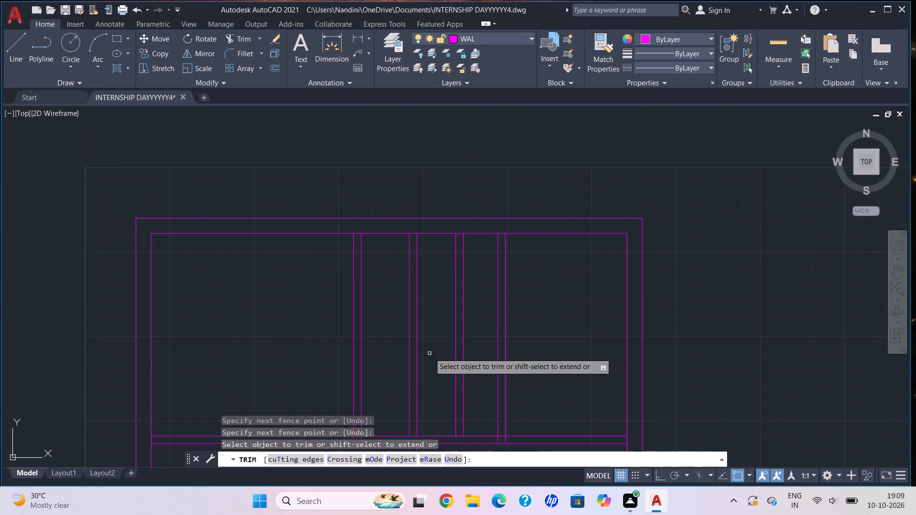
scroll(429, 350, "up", 2)
scroll(343, 280, "down", 3)
scroll(343, 280, "up", 3)
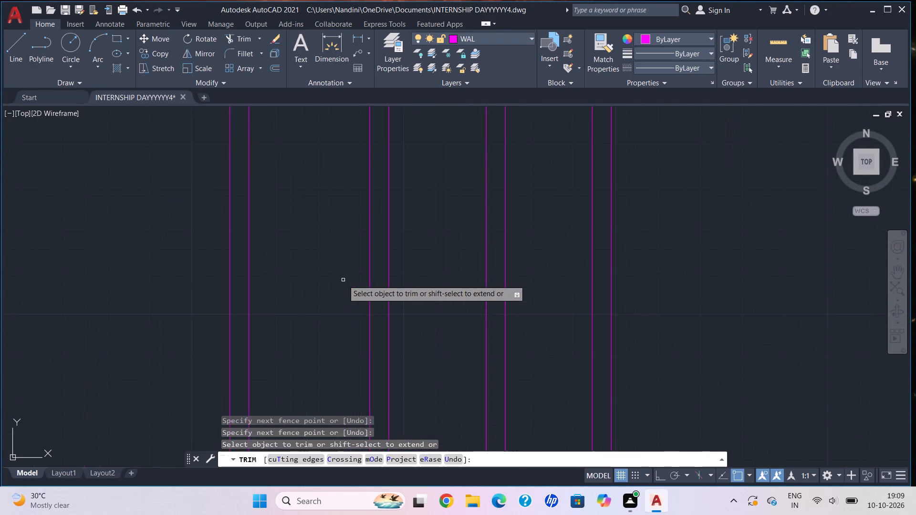
left_click_drag(343, 280, 402, 319)
scroll(422, 318, "down", 3)
middle_click_drag(410, 311, 346, 288)
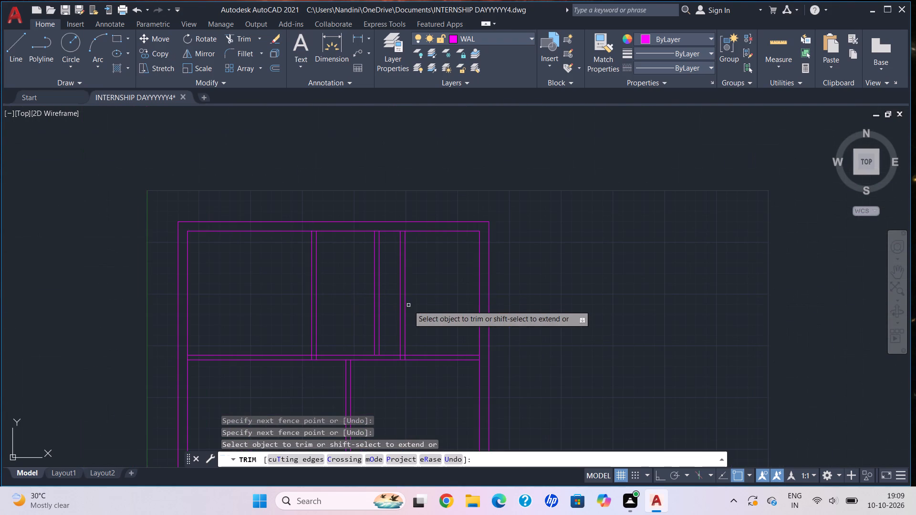
Trim away the middle one of the three vertical partitions in the top rooms.
scroll(386, 298, "down", 1)
scroll(386, 298, "up", 3)
left_click_drag(306, 250, 404, 314)
Trim the lower ends of both remaining top-room vertical partitions where they cross the horizontal partition below.
scroll(386, 310, "down", 1)
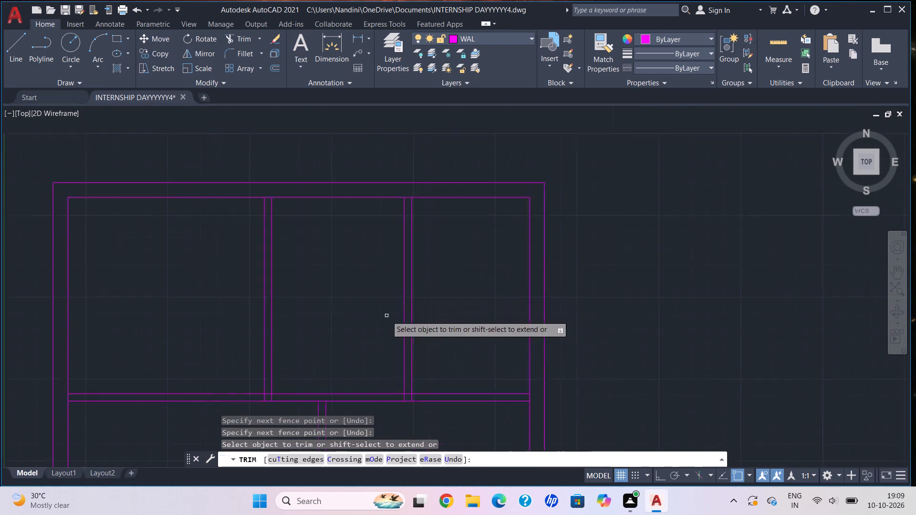
scroll(386, 316, "down", 1)
middle_click_drag(386, 316, 386, 232)
scroll(344, 297, "up", 3)
scroll(210, 237, "up", 3)
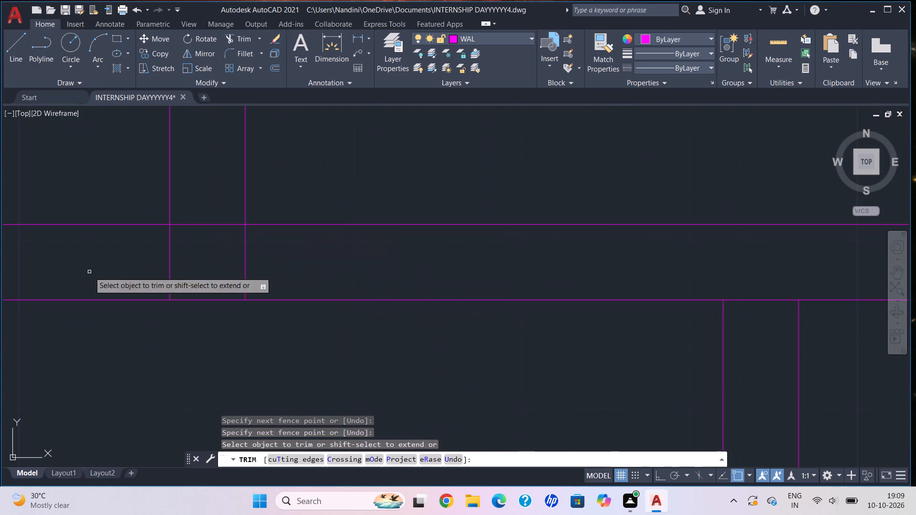
left_click_drag(89, 272, 204, 247)
scroll(454, 300, "down", 1)
left_click_drag(309, 269, 381, 269)
scroll(603, 278, "down", 2)
middle_click_drag(603, 278, 603, 278)
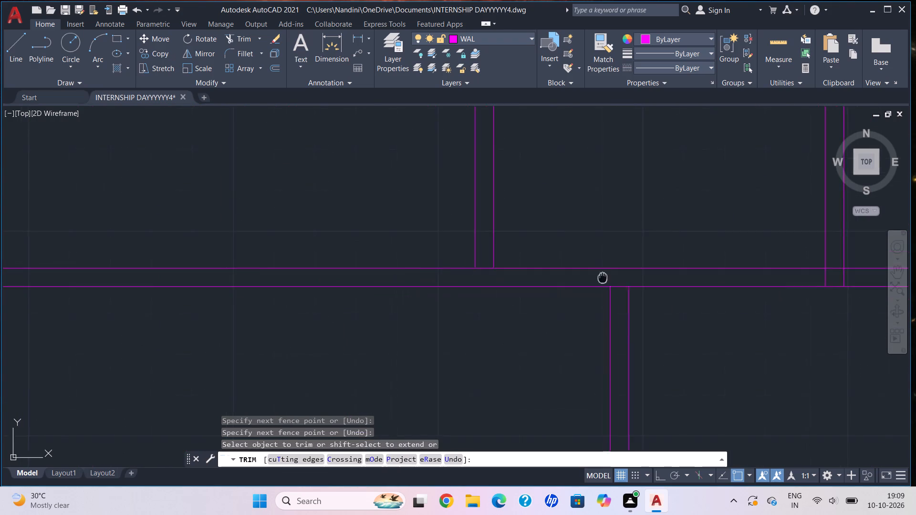
middle_click_drag(603, 278, 361, 257)
scroll(639, 255, "up", 4)
left_click_drag(220, 258, 332, 251)
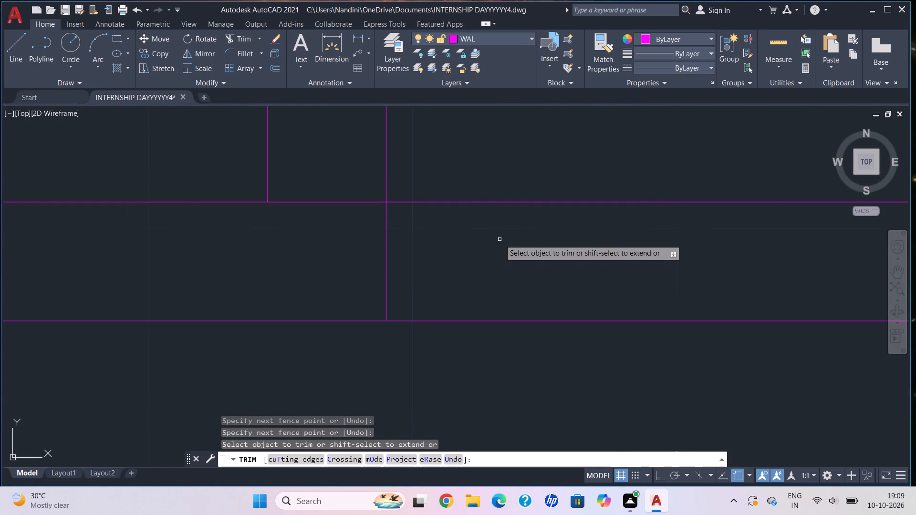
left_click_drag(297, 255, 480, 243)
Examine the trimmed partitions and their junctions across the whole floor plan.
scroll(683, 307, "down", 1)
scroll(683, 307, "up", 1)
scroll(683, 307, "down", 4)
middle_click_drag(678, 305, 452, 144)
scroll(511, 235, "down", 4)
middle_click_drag(531, 289, 520, 150)
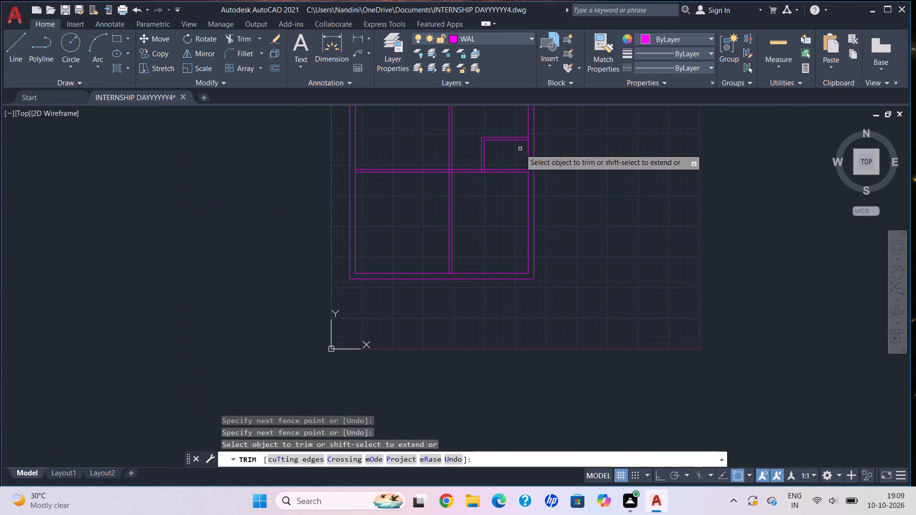
scroll(439, 174, "up", 2)
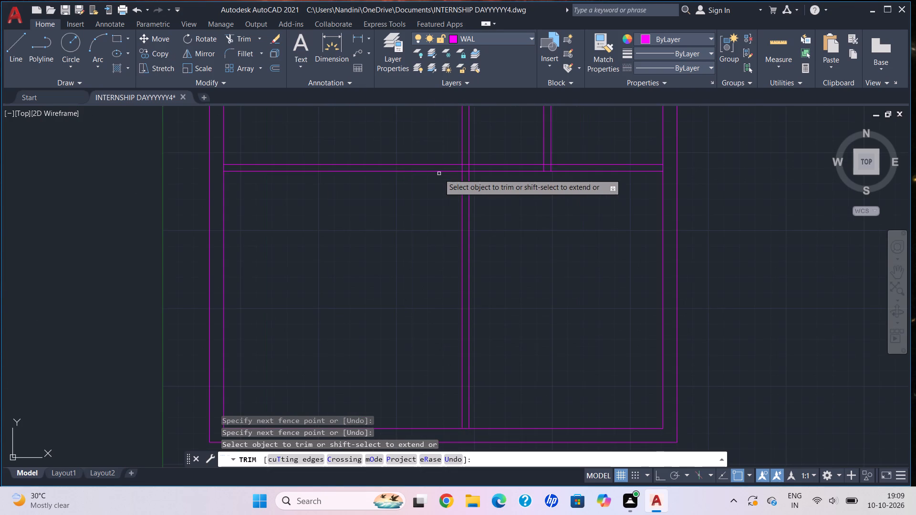
scroll(511, 177, "down", 1)
middle_click_drag(511, 181, 510, 221)
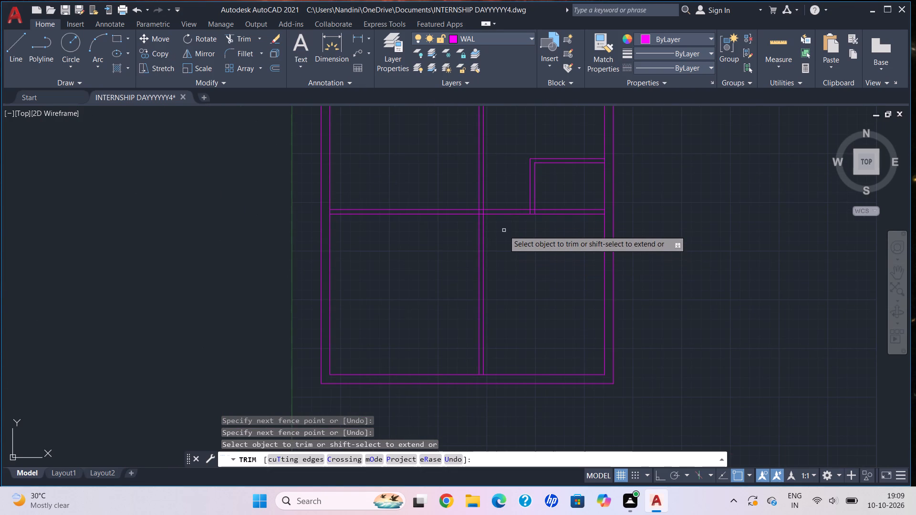
middle_click_drag(507, 257, 507, 288)
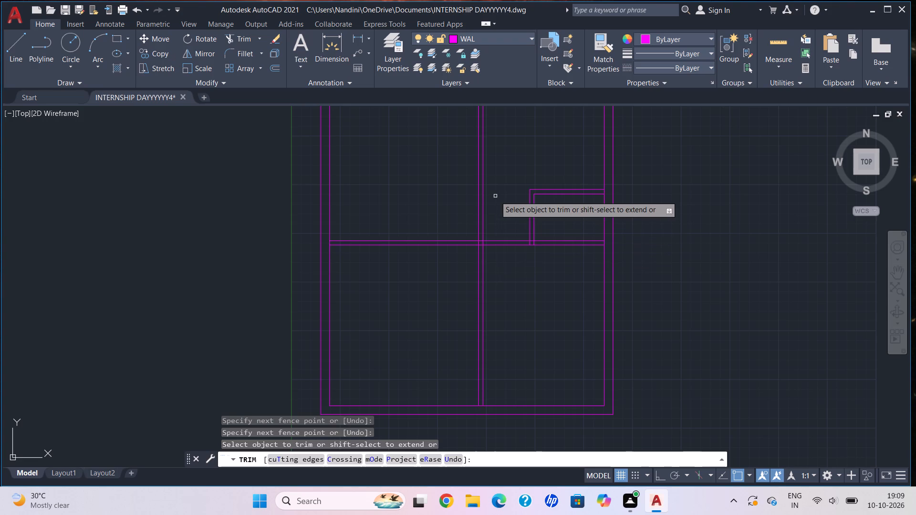
middle_click_drag(495, 197, 497, 366)
middle_click_drag(563, 271, 540, 316)
scroll(586, 226, "down", 1)
scroll(586, 226, "up", 1)
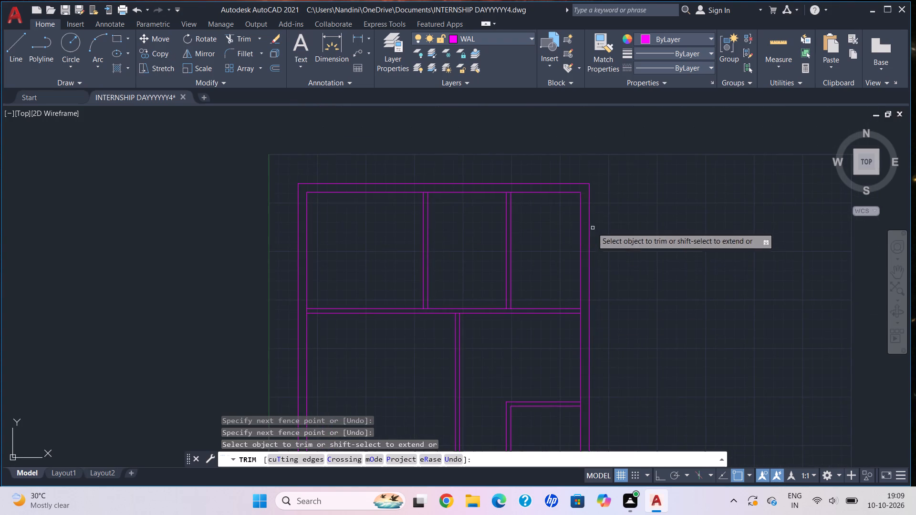
scroll(632, 257, "up", 1)
middle_click_drag(635, 257, 650, 246)
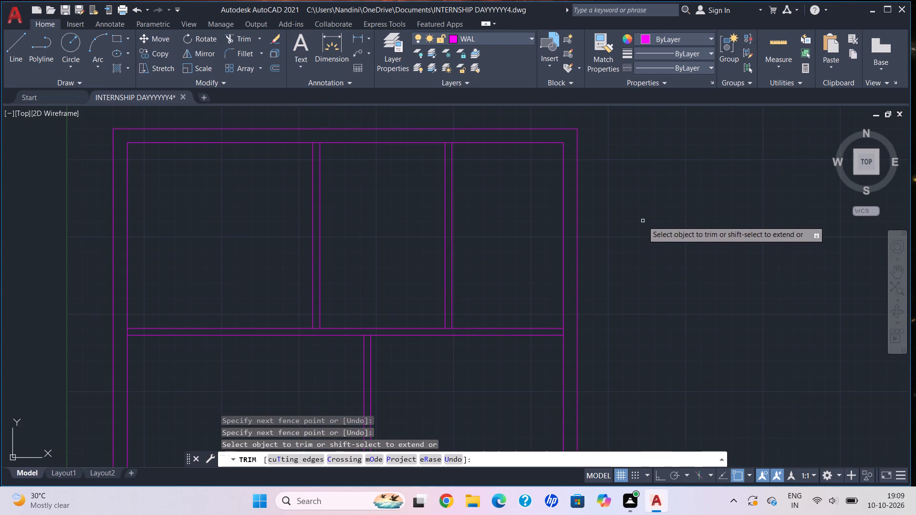
key("Escape")
key("Escape")
key("Escape")
key("Escape")
key("Escape")
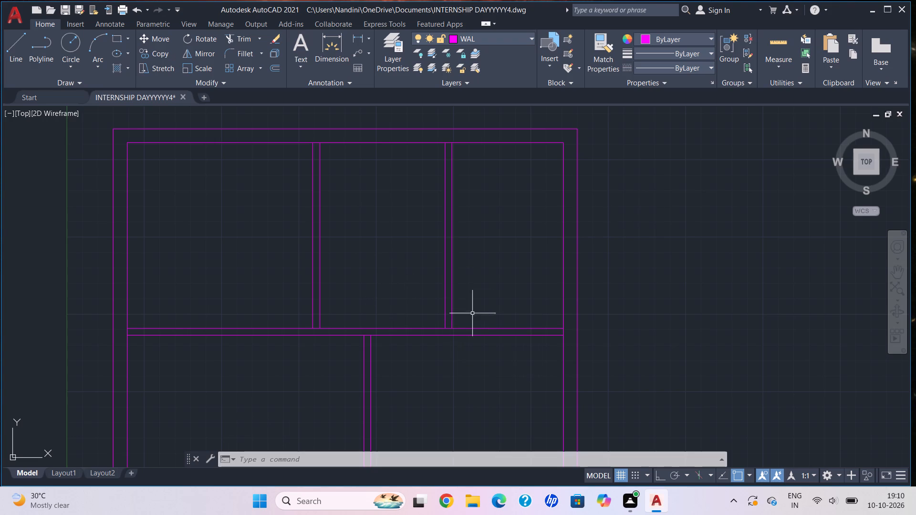
middle_click_drag(331, 164, 363, 223)
scroll(363, 258, "up", 2)
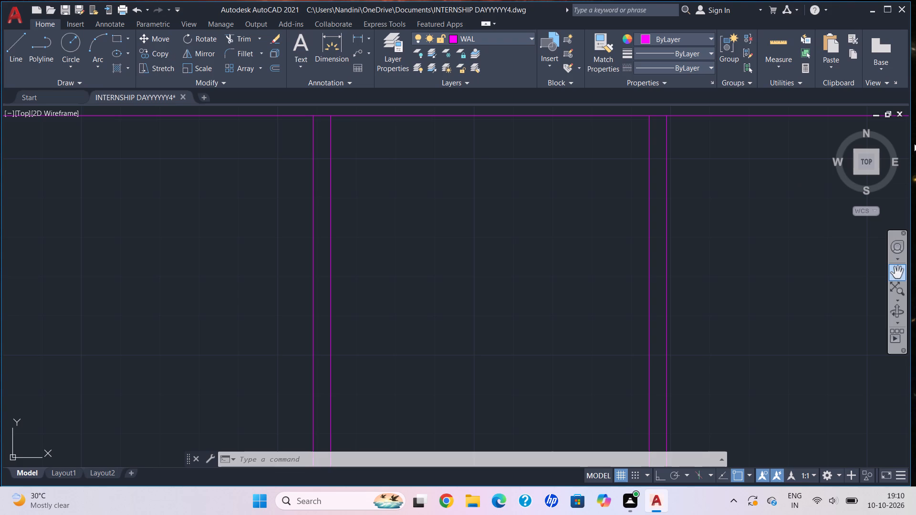
scroll(893, 165, "down", 4)
middle_click_drag(759, 205, 500, 215)
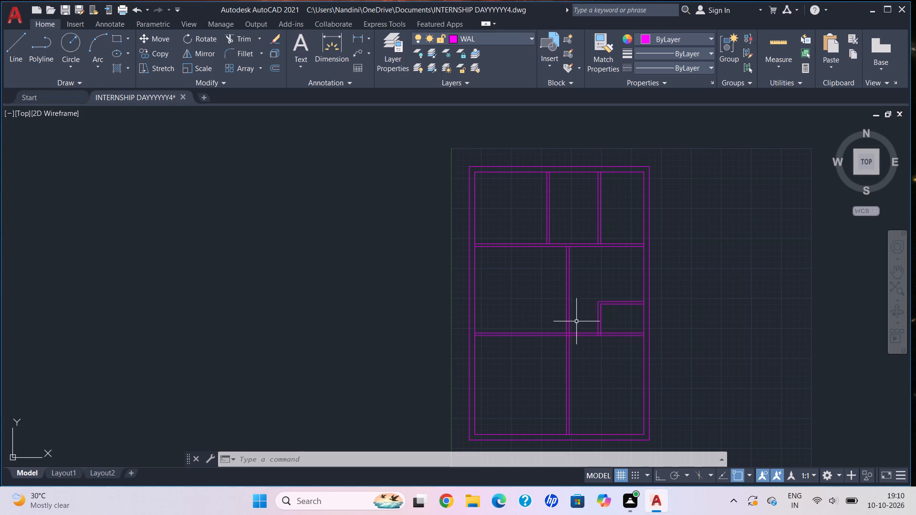
middle_click_drag(590, 351, 570, 340)
middle_click(570, 339)
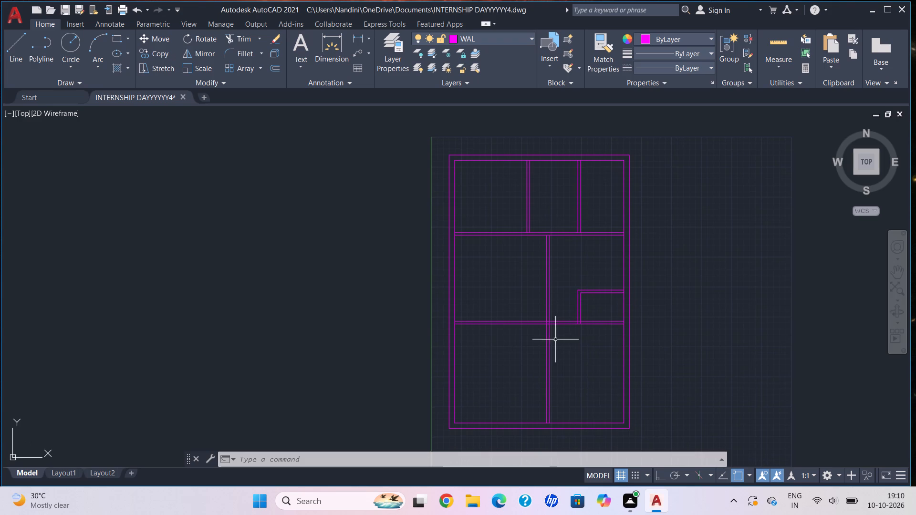
scroll(526, 325, "up", 2)
scroll(526, 325, "down", 1)
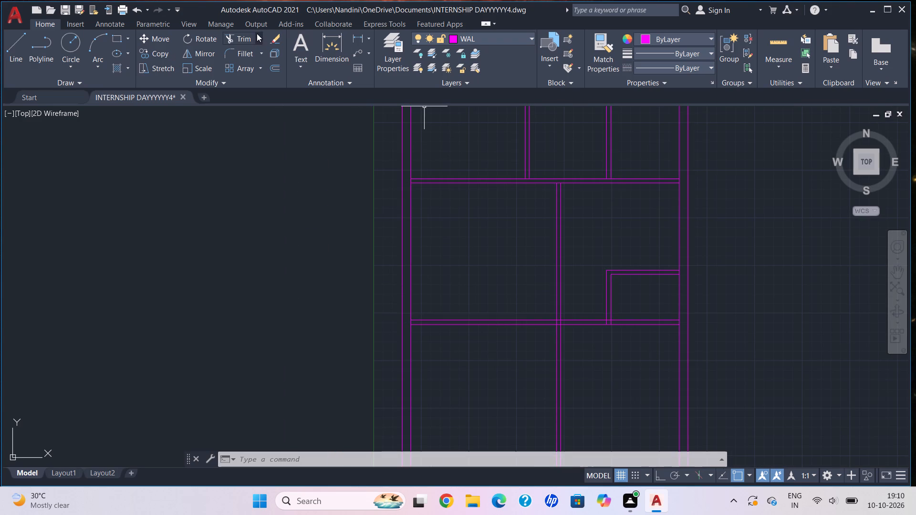
Trim away the lower horizontal partition between the left wall and the central vertical partition.
left_click(258, 33)
left_click(266, 51)
left_click_drag(455, 274, 482, 338)
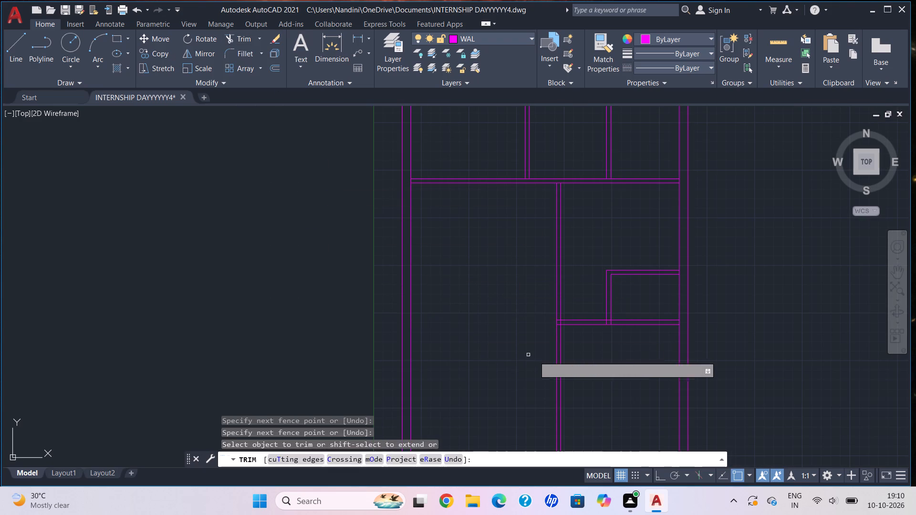
key("Escape")
Offset the bottom wall's inner line 16'5" upward into the plan.
middle_click_drag(602, 354, 587, 279)
key("Escape")
key("o")
key("Return")
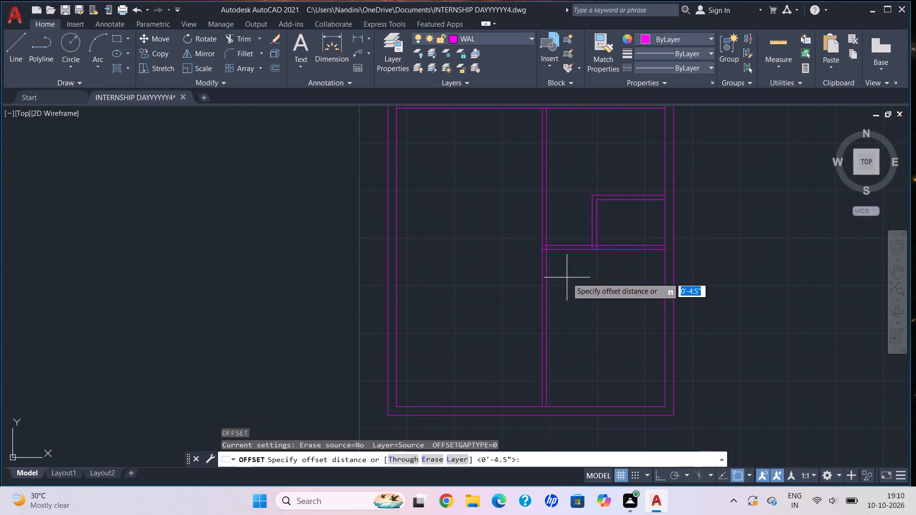
scroll(481, 408, "up", 3)
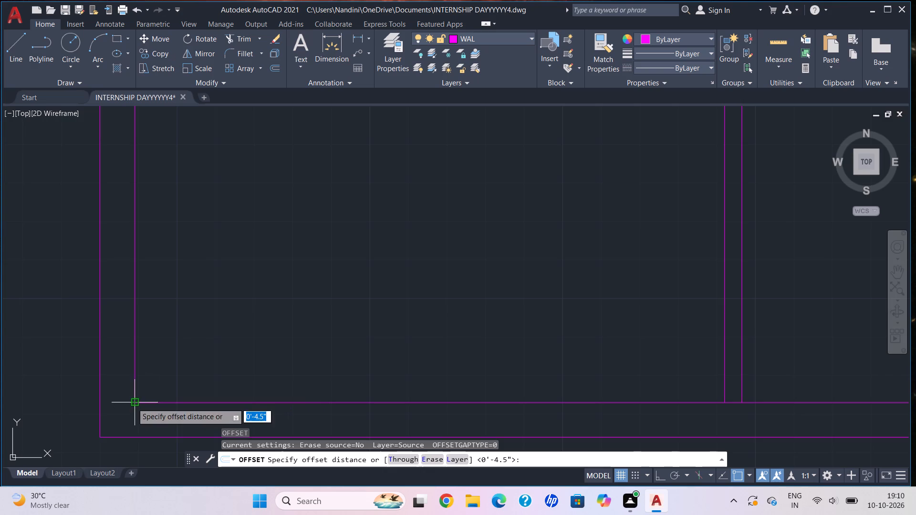
left_click(132, 403)
scroll(152, 218, "down", 3)
middle_click_drag(152, 218, 222, 359)
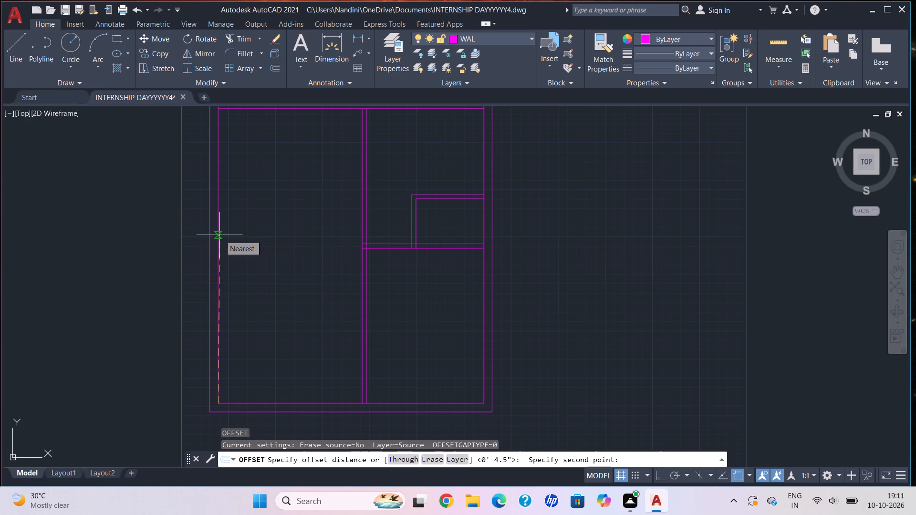
type("16")
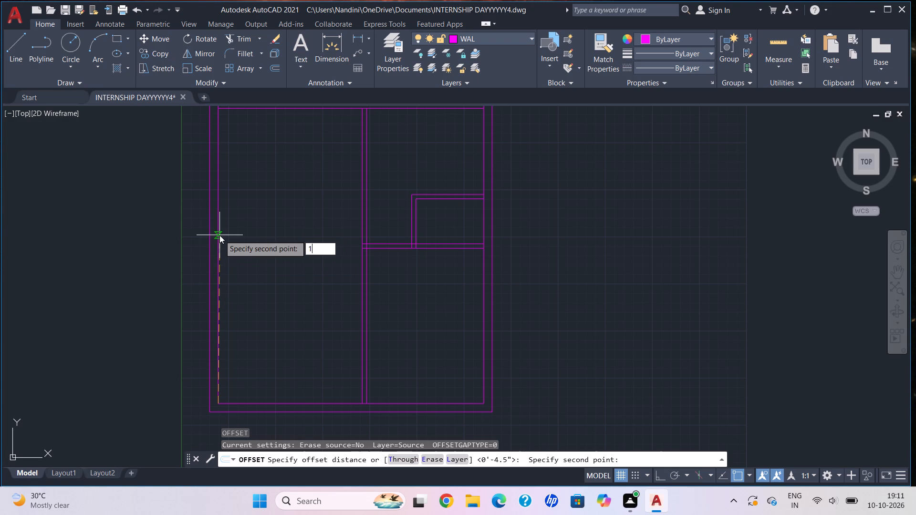
type("'5\"")
key("Return")
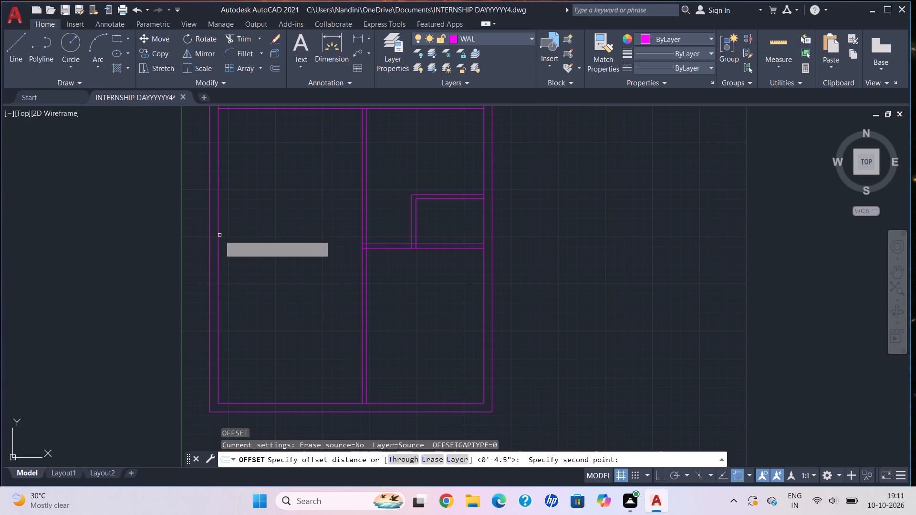
left_click(327, 404)
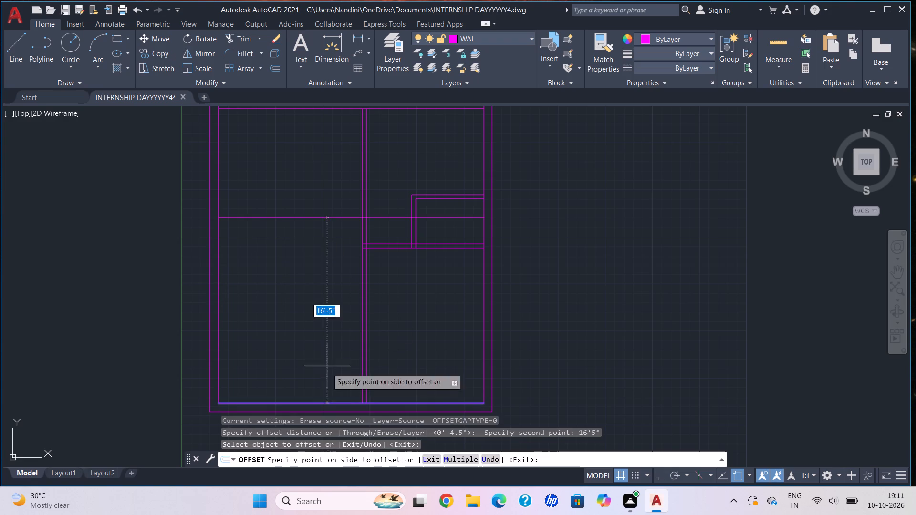
left_click(333, 285)
middle_click_drag(337, 255, 361, 296)
key("Escape")
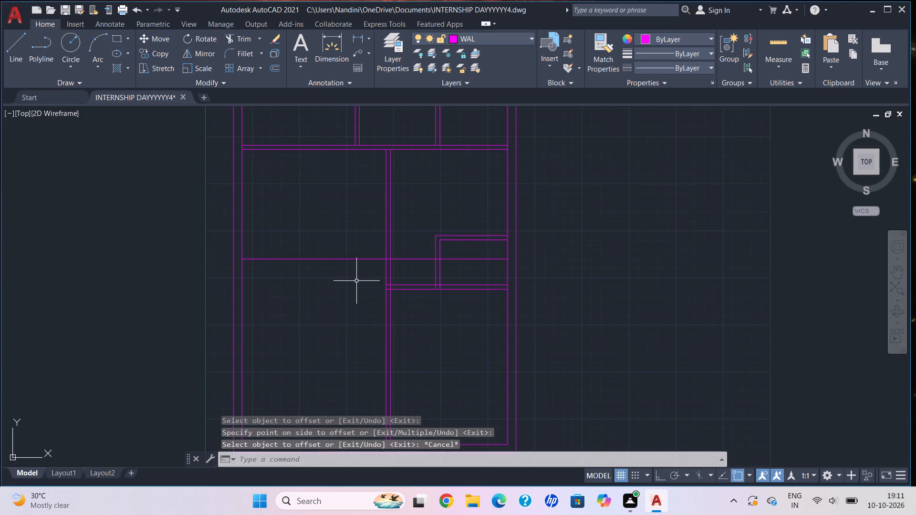
Offset the new horizontal line 4.5" upward to form the partition's thickness.
key("o")
key("Return")
scroll(357, 274, "up", 2)
left_click(427, 238)
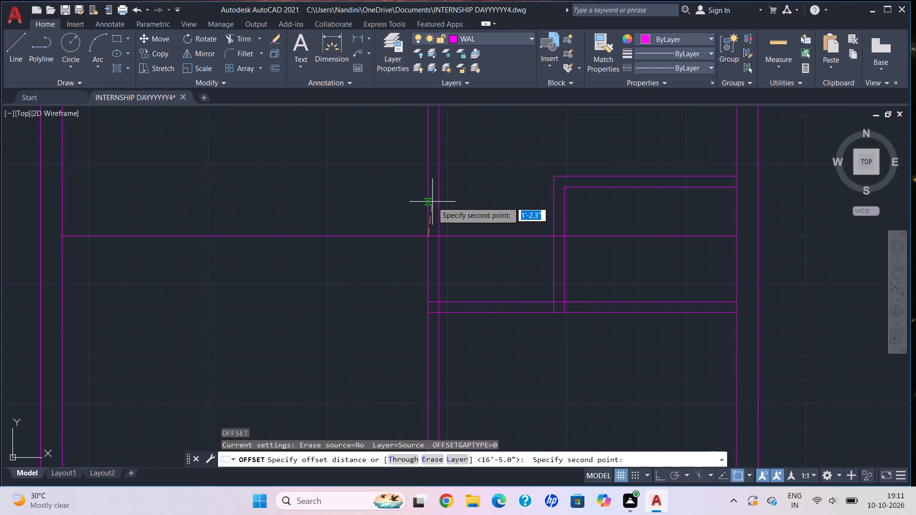
type("4.5\"")
key("Return")
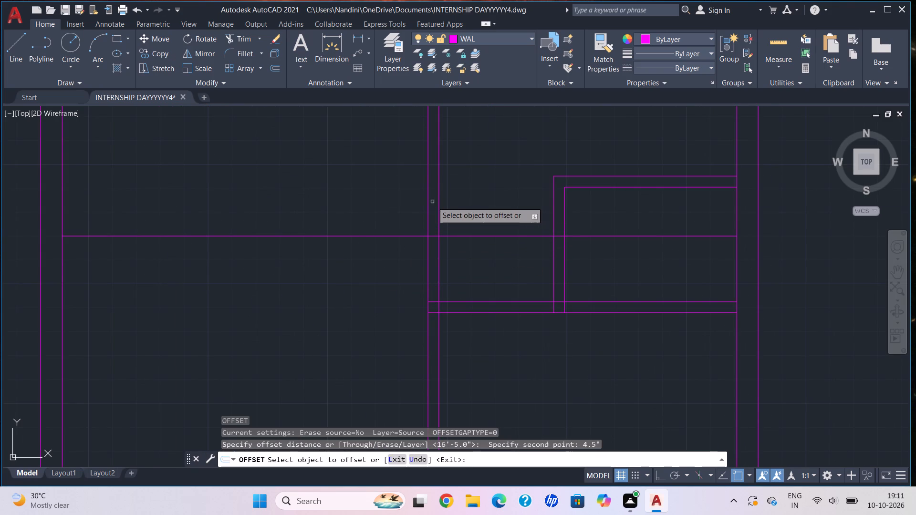
left_click(481, 237)
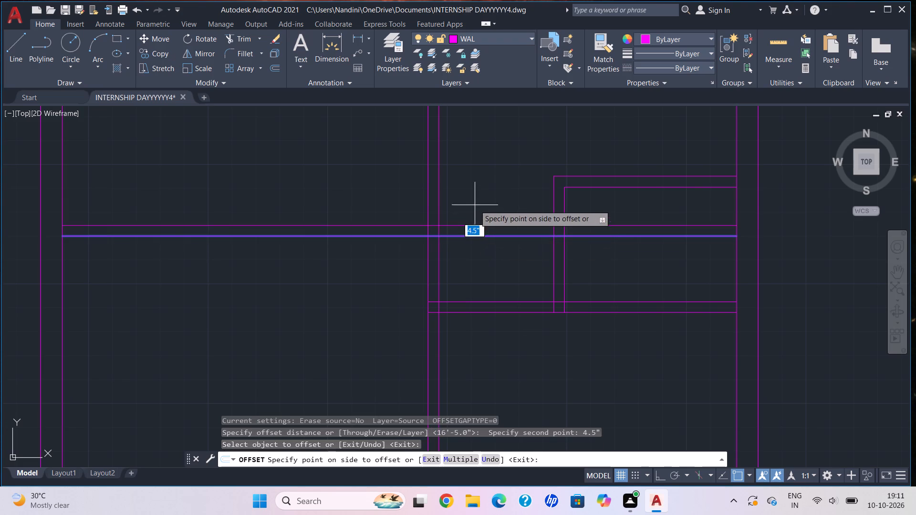
left_click(475, 205)
scroll(477, 219, "down", 3)
scroll(477, 219, "up", 1)
middle_click_drag(477, 219, 468, 221)
key("Escape")
key("Escape")
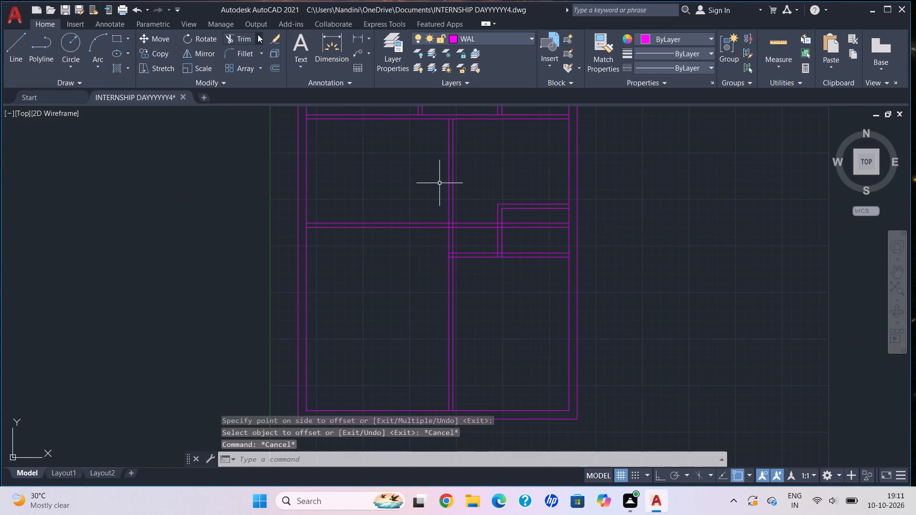
Trim away the new horizontal partition from the central partition to the right wall, including the short lines crossing the small room's vertical partition.
left_click(258, 34)
left_click(255, 57)
scroll(476, 208, "down", 1)
scroll(476, 208, "up", 4)
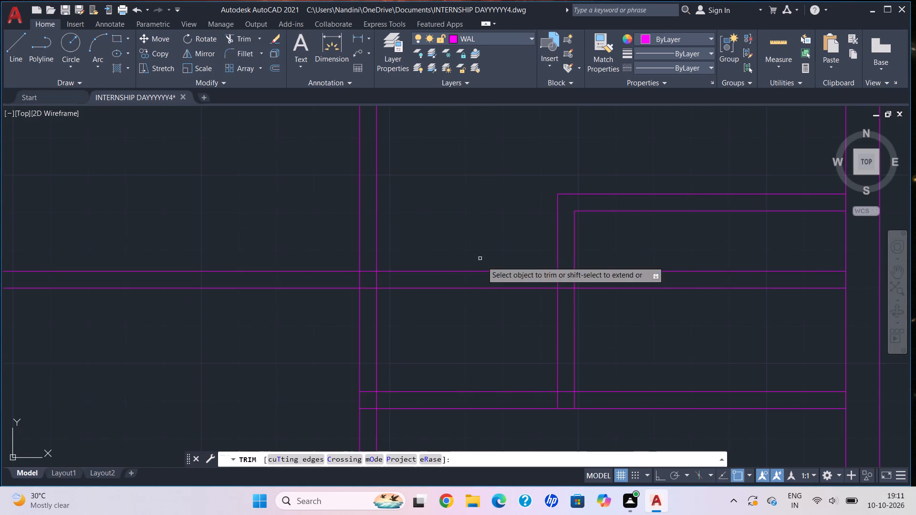
middle_click_drag(490, 276, 468, 244)
left_click_drag(453, 213, 476, 285)
scroll(656, 289, "down", 2)
middle_click_drag(656, 289, 540, 252)
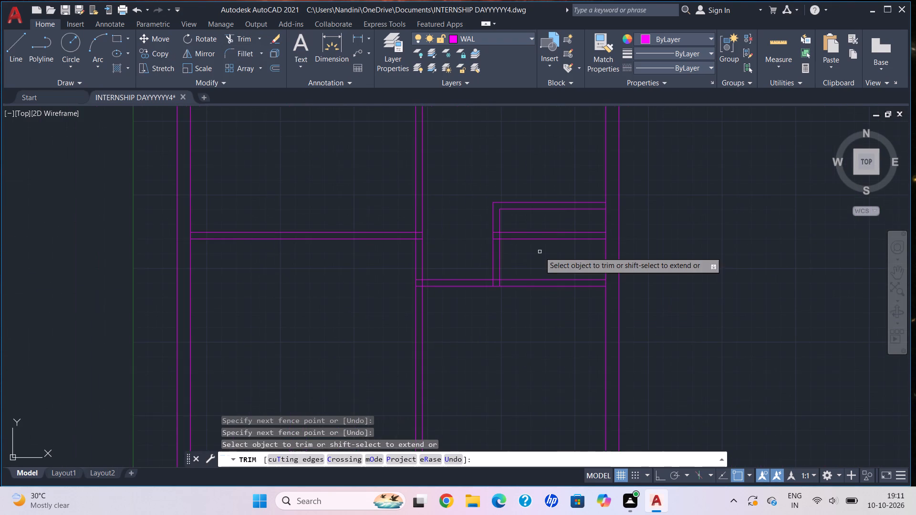
scroll(586, 240, "up", 2)
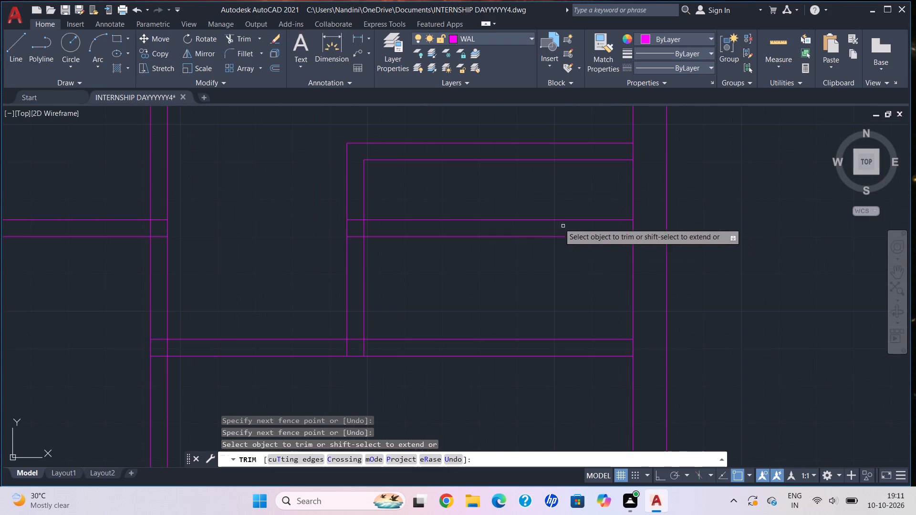
left_click_drag(492, 215, 518, 250)
scroll(354, 223, "up", 3)
left_click_drag(358, 186, 360, 291)
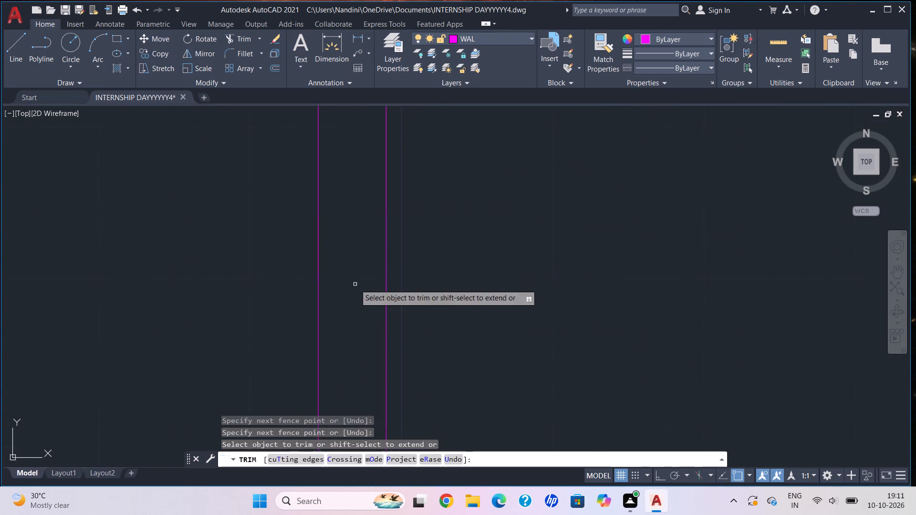
Trim the new horizontal partition's ends where they cross the central vertical partition.
scroll(548, 225, "down", 4)
middle_click_drag(545, 224, 514, 240)
scroll(514, 240, "down", 1)
scroll(404, 240, "up", 3)
scroll(440, 255, "up", 2)
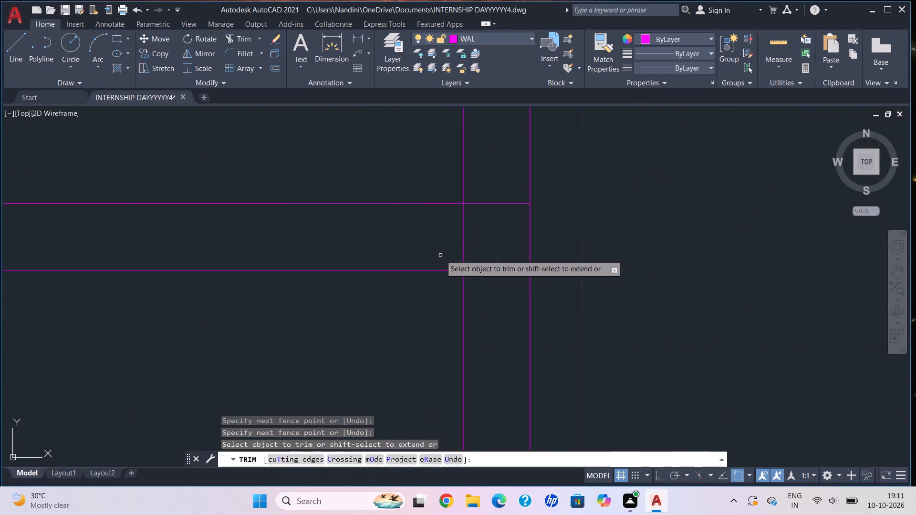
left_click_drag(495, 195, 498, 333)
Trim the small room's vertical partition lines where they cross the horizontal partition below it.
scroll(594, 326, "down", 5)
middle_click_drag(595, 327, 507, 179)
scroll(562, 221, "up", 4)
scroll(614, 194, "up", 2)
left_click_drag(515, 183, 655, 148)
left_click_drag(674, 147, 695, 153)
left_click_drag(663, 165, 635, 170)
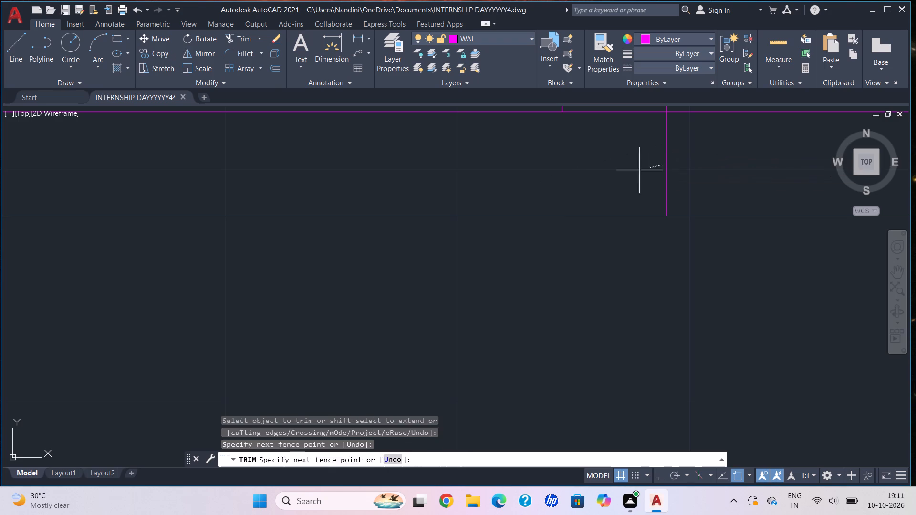
left_click_drag(635, 170, 587, 171)
left_click_drag(697, 162, 578, 198)
key("Escape")
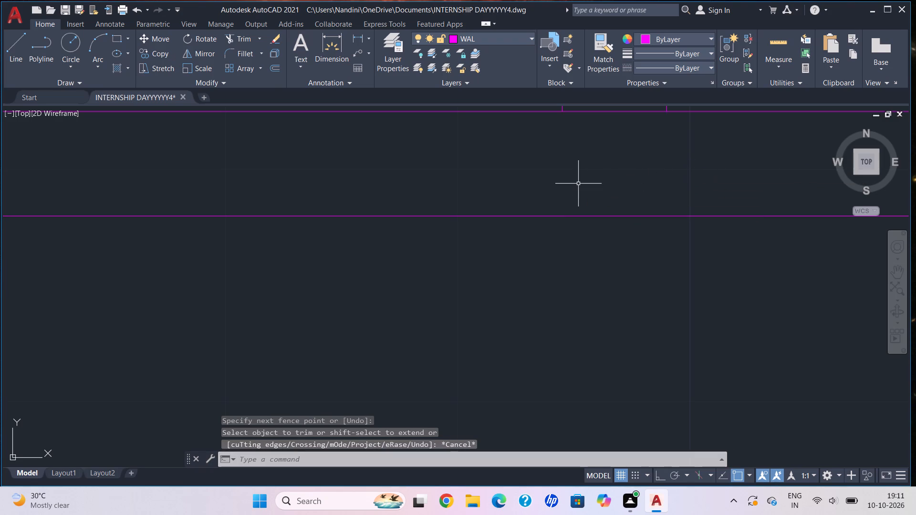
scroll(576, 178, "down", 4)
middle_click_drag(580, 185, 596, 236)
scroll(730, 228, "down", 1)
middle_click_drag(715, 237, 680, 263)
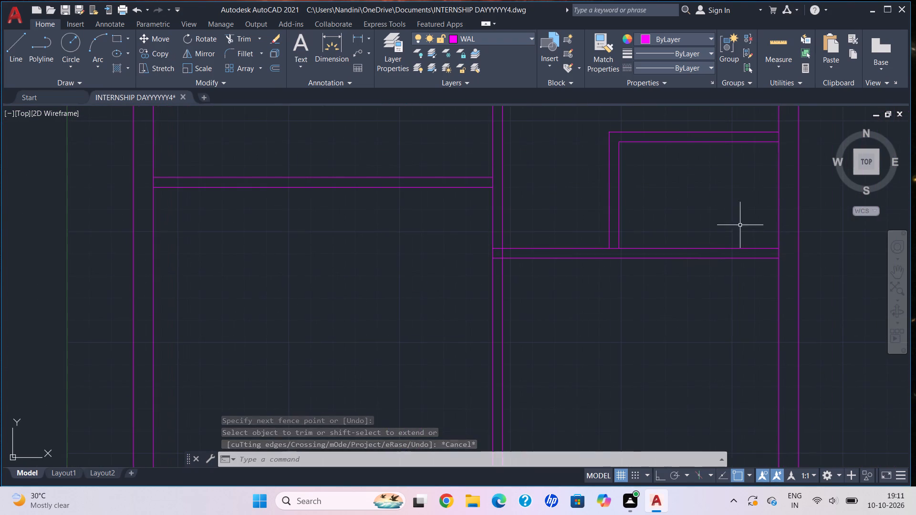
Trim the central partition's right-hand line between the horizontal partition's lines, plus the short horizontal stubs crossing the central partition.
scroll(602, 277, "down", 2)
middle_click_drag(602, 277, 576, 294)
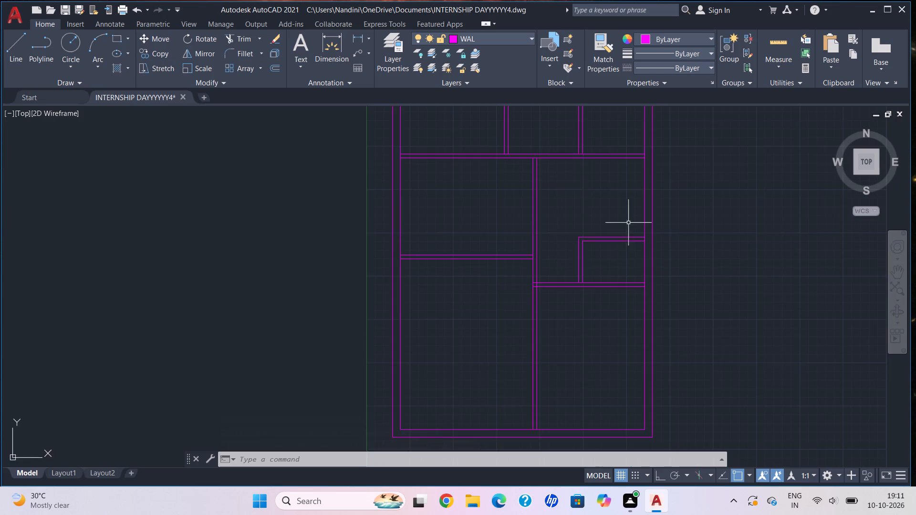
middle_click_drag(628, 223, 638, 247)
scroll(570, 326, "up", 2)
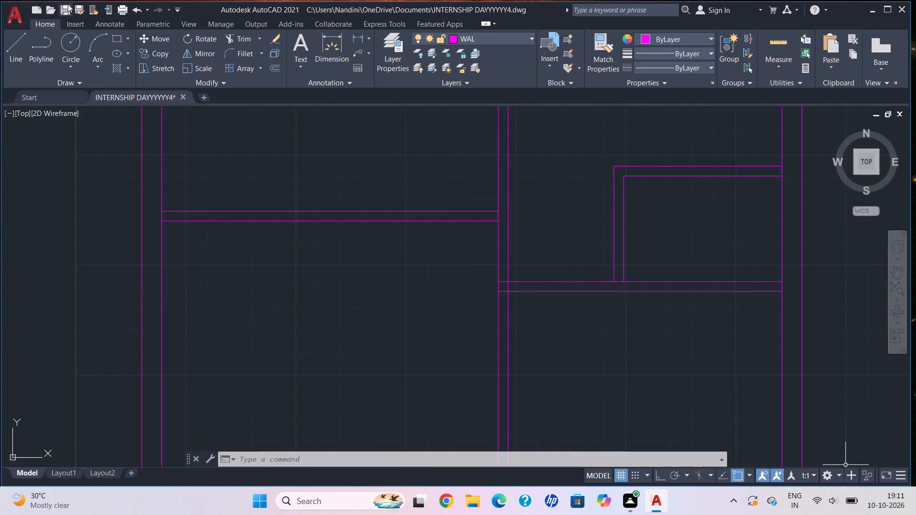
left_click(264, 35)
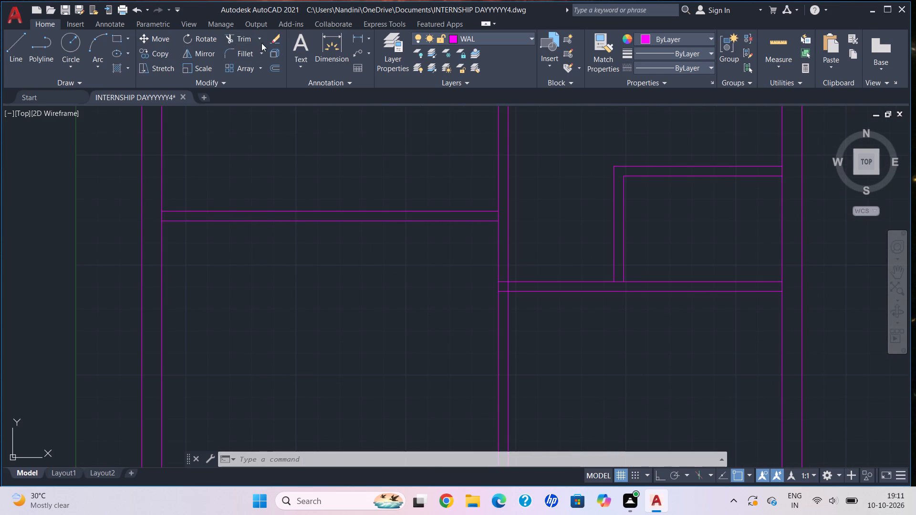
left_click(260, 35)
left_click(259, 54)
scroll(503, 297, "up", 2)
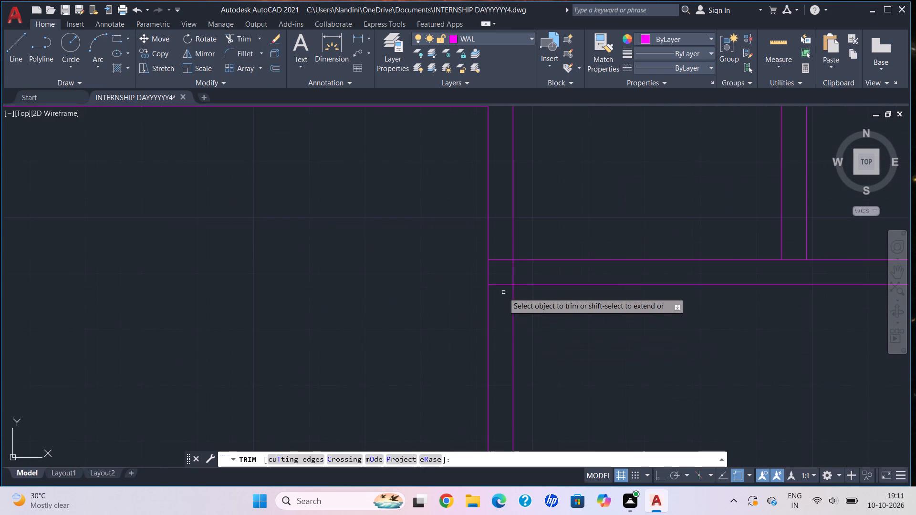
scroll(510, 267, "up", 3)
scroll(510, 267, "down", 1)
left_click_drag(484, 226, 532, 280)
left_click_drag(503, 294, 506, 319)
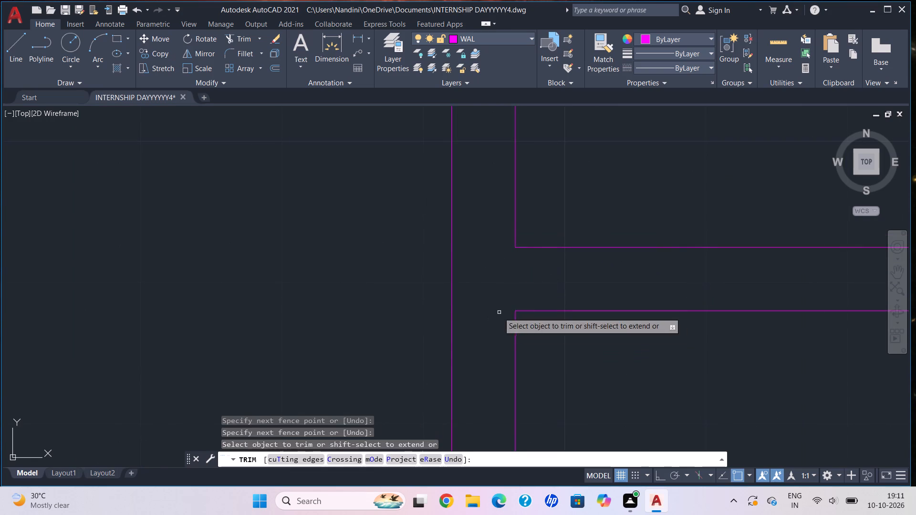
scroll(611, 314, "down", 4)
middle_click_drag(612, 316, 526, 265)
scroll(610, 291, "down", 1)
middle_click_drag(606, 291, 581, 299)
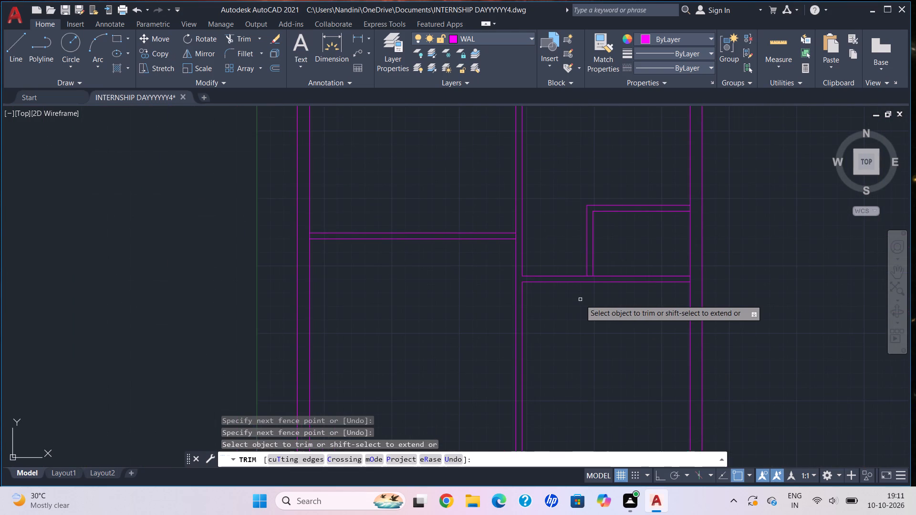
key("Escape")
key("Escape")
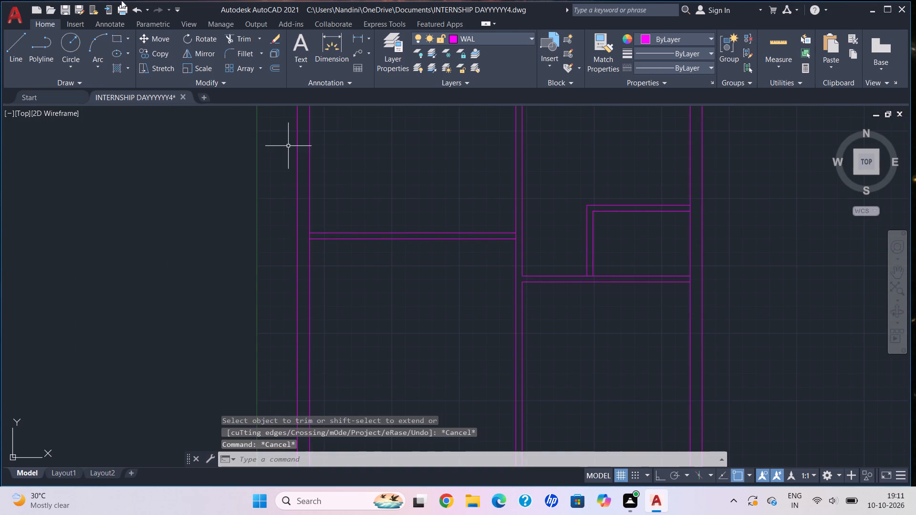
Save the drawing with Save As in Documents under its current name, replacing the existing file.
left_click(10, 9)
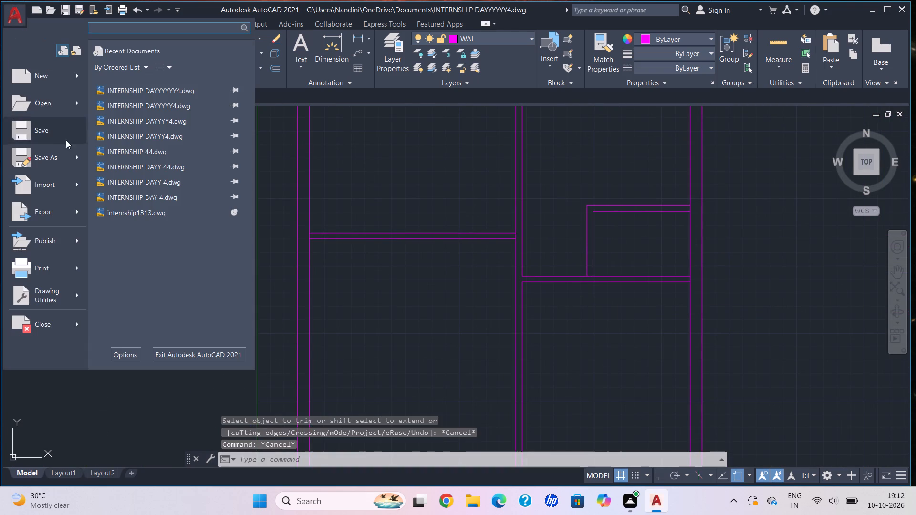
left_click(52, 161)
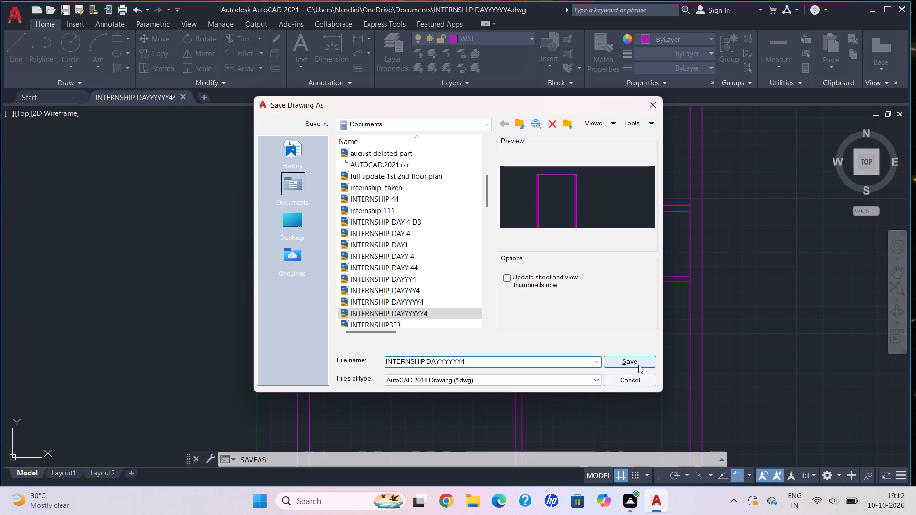
left_click(637, 359)
left_click(448, 278)
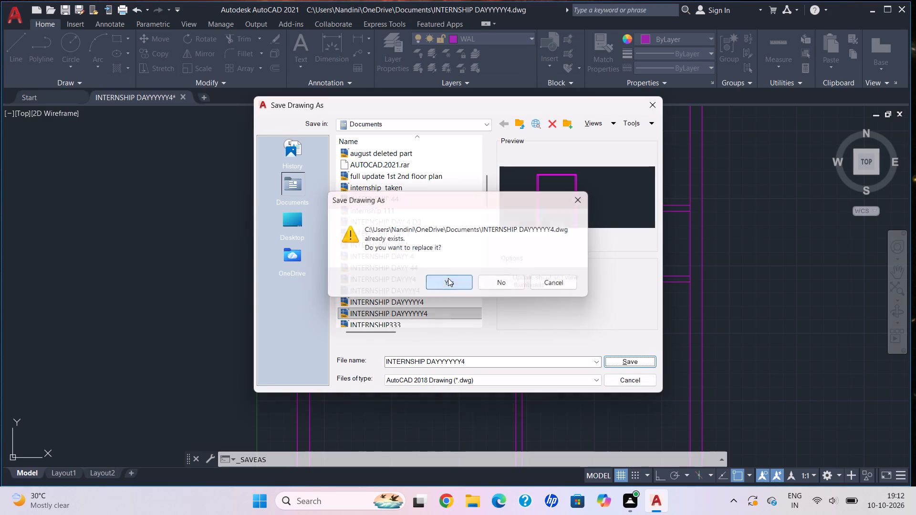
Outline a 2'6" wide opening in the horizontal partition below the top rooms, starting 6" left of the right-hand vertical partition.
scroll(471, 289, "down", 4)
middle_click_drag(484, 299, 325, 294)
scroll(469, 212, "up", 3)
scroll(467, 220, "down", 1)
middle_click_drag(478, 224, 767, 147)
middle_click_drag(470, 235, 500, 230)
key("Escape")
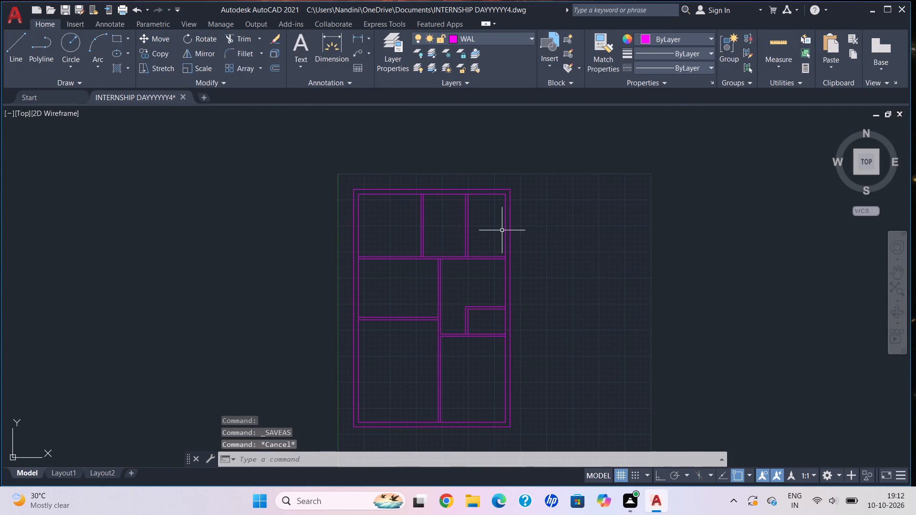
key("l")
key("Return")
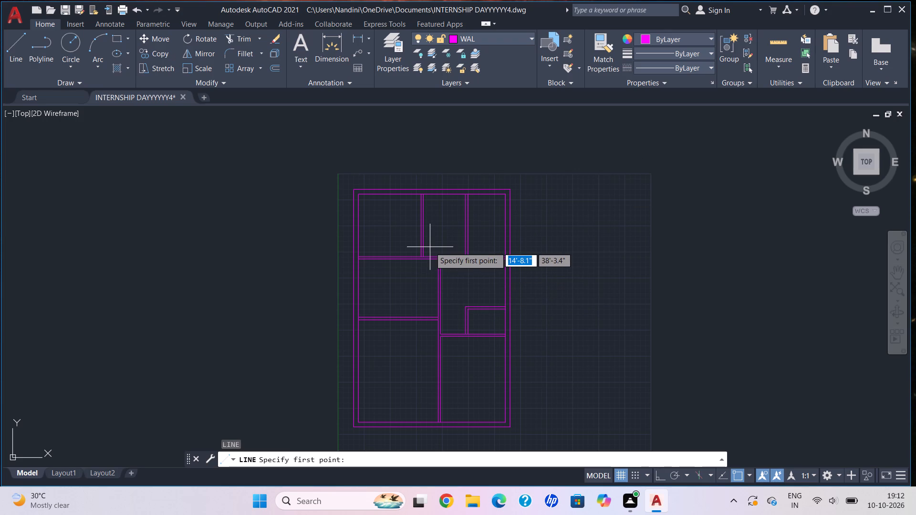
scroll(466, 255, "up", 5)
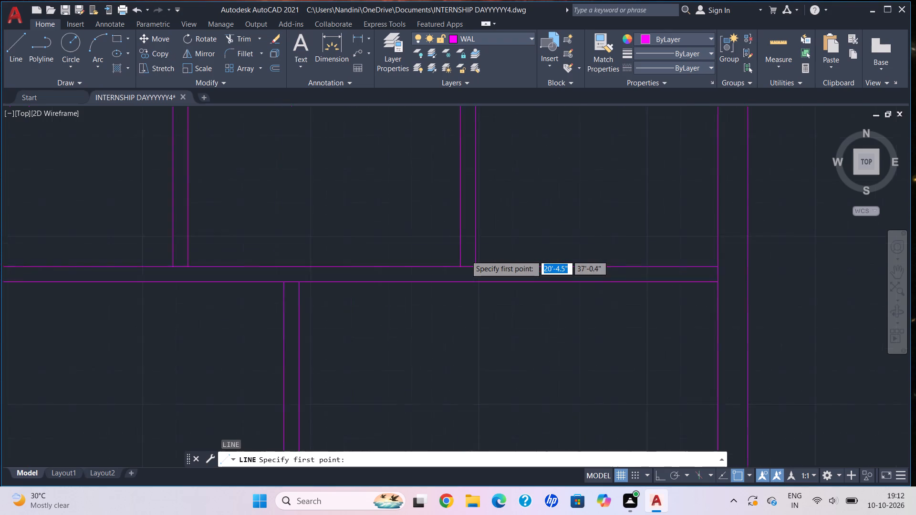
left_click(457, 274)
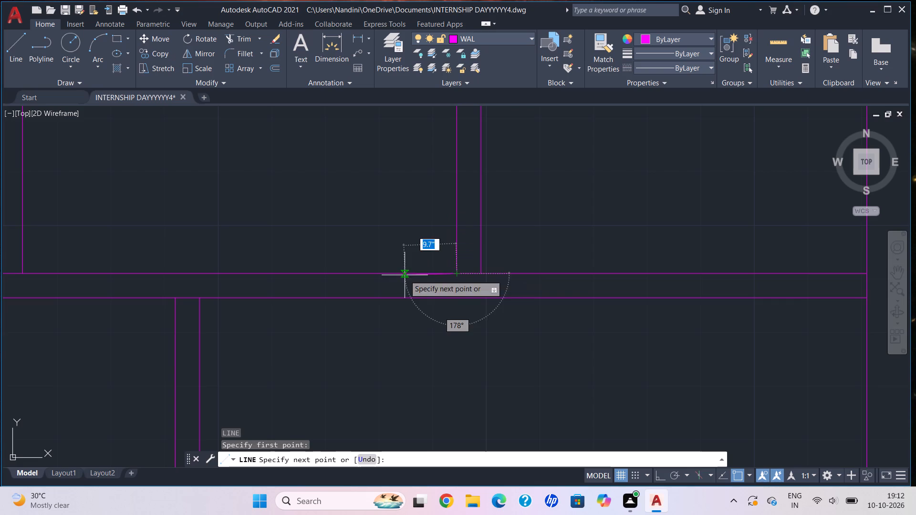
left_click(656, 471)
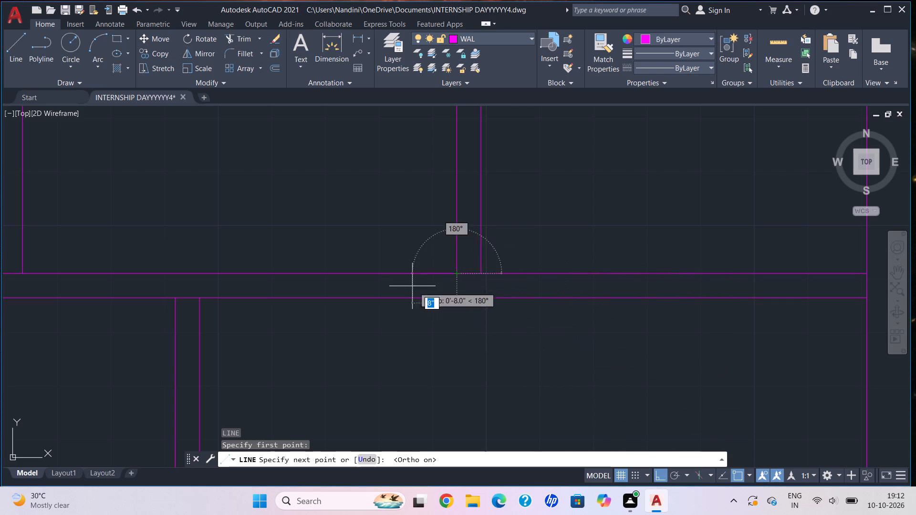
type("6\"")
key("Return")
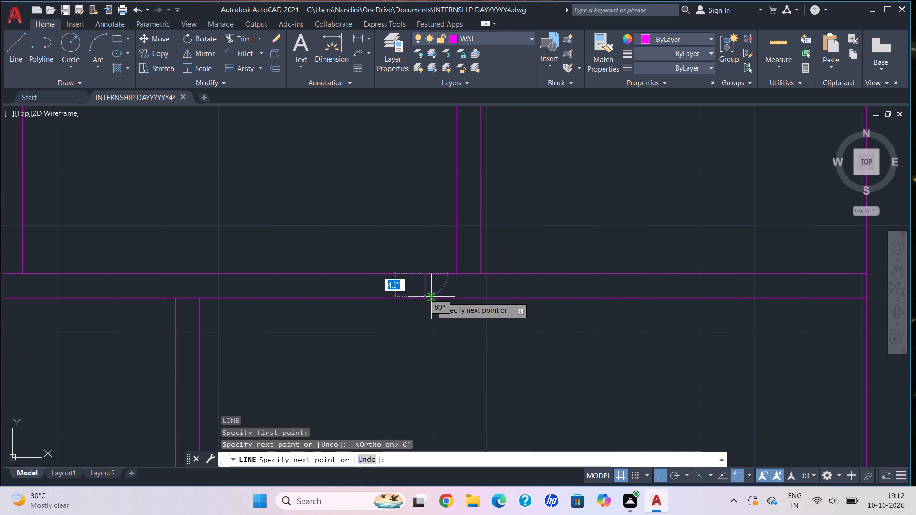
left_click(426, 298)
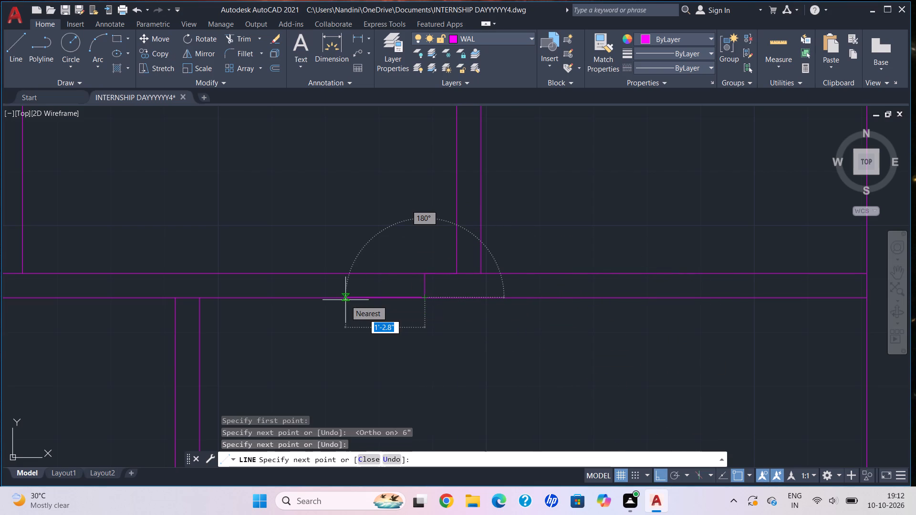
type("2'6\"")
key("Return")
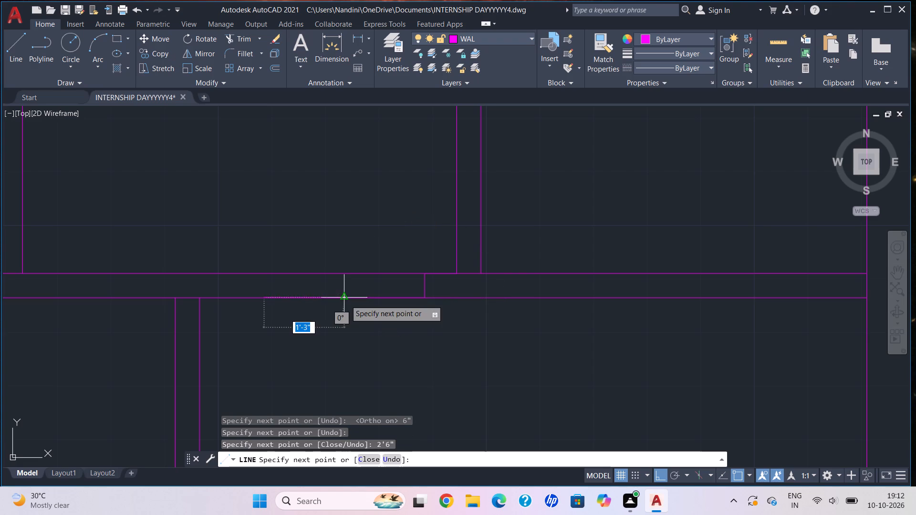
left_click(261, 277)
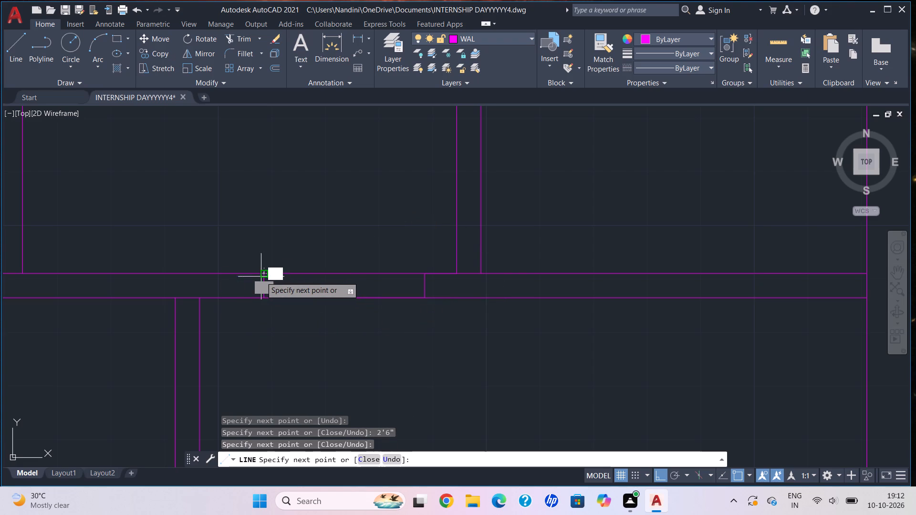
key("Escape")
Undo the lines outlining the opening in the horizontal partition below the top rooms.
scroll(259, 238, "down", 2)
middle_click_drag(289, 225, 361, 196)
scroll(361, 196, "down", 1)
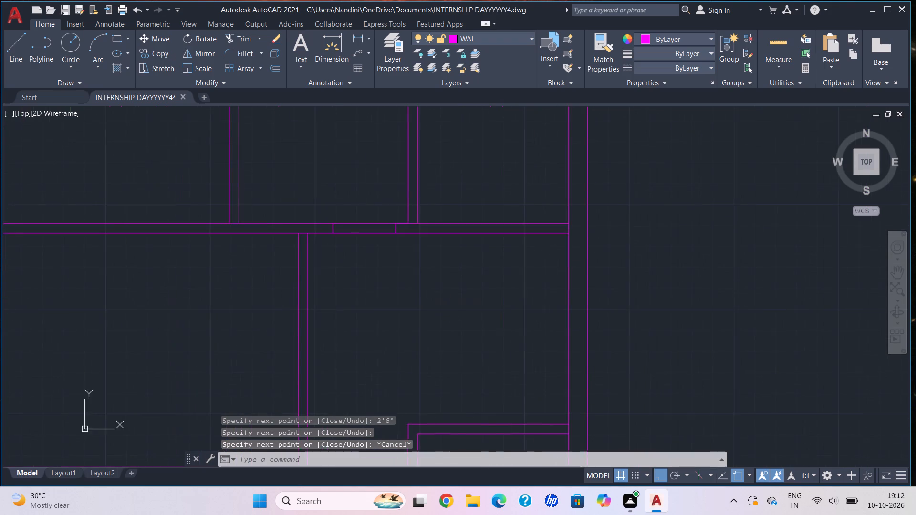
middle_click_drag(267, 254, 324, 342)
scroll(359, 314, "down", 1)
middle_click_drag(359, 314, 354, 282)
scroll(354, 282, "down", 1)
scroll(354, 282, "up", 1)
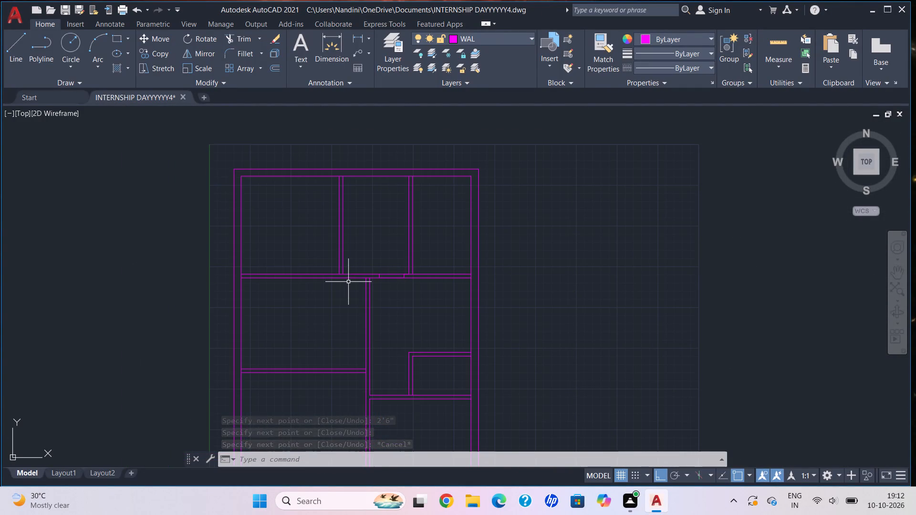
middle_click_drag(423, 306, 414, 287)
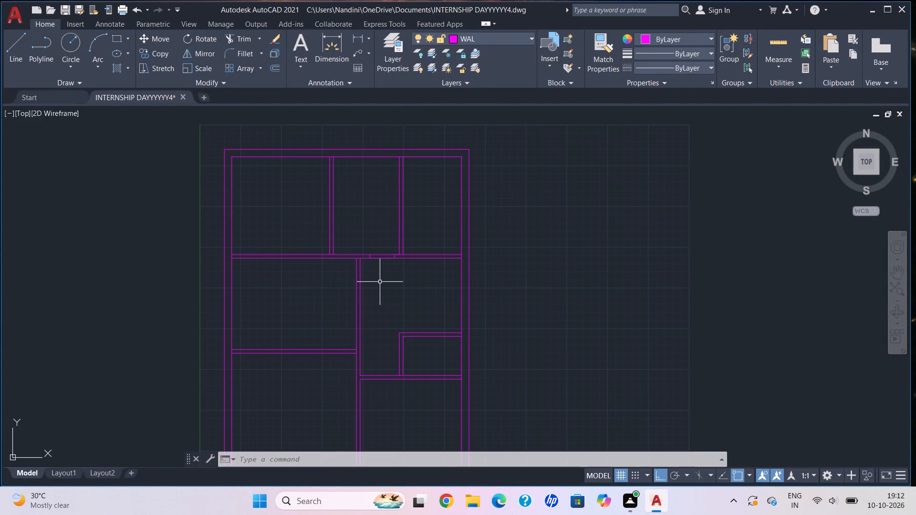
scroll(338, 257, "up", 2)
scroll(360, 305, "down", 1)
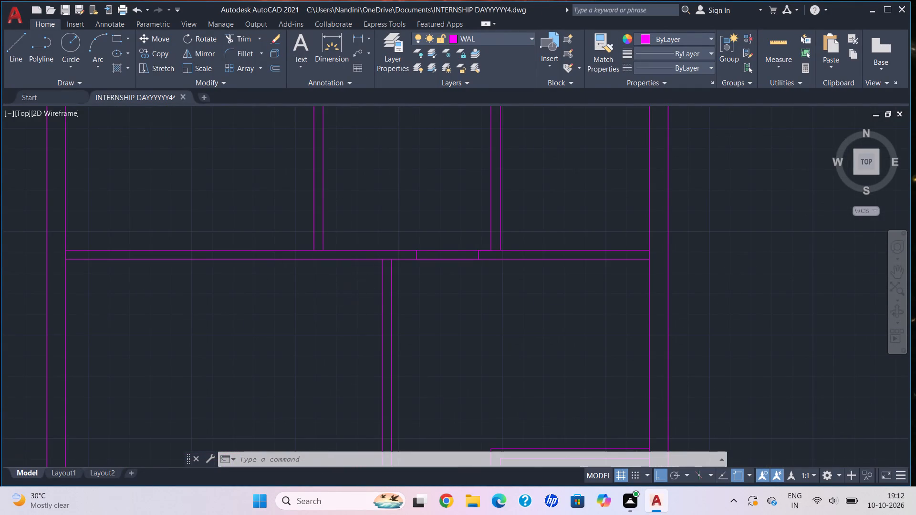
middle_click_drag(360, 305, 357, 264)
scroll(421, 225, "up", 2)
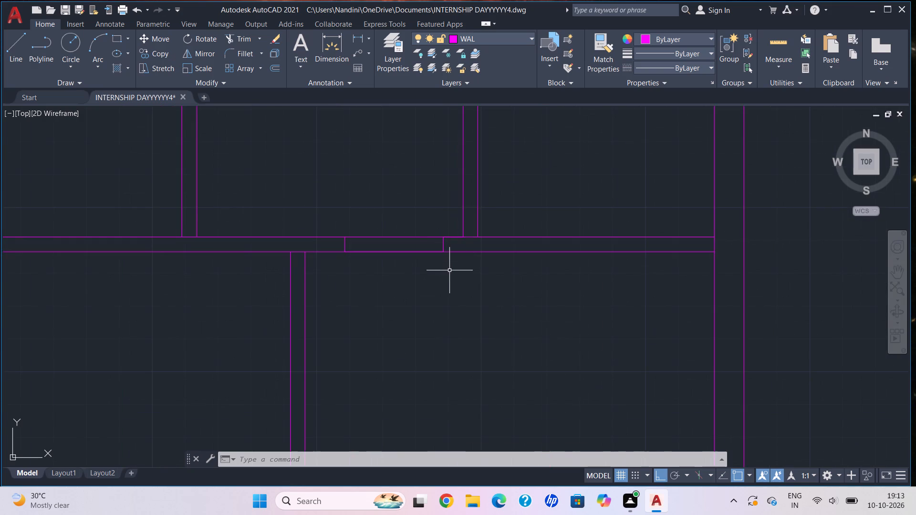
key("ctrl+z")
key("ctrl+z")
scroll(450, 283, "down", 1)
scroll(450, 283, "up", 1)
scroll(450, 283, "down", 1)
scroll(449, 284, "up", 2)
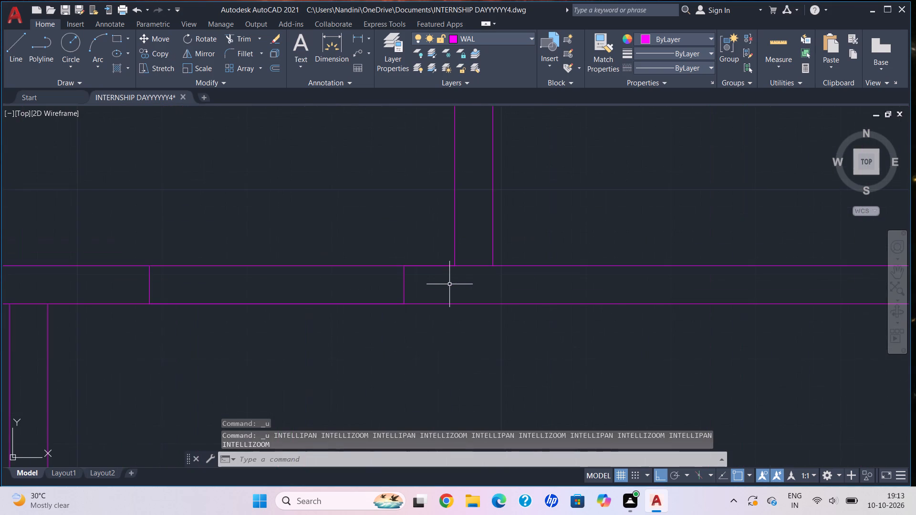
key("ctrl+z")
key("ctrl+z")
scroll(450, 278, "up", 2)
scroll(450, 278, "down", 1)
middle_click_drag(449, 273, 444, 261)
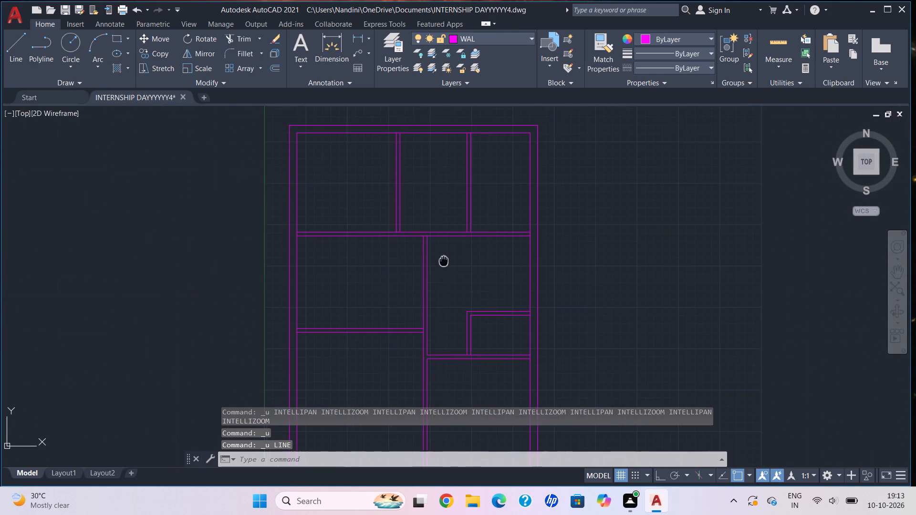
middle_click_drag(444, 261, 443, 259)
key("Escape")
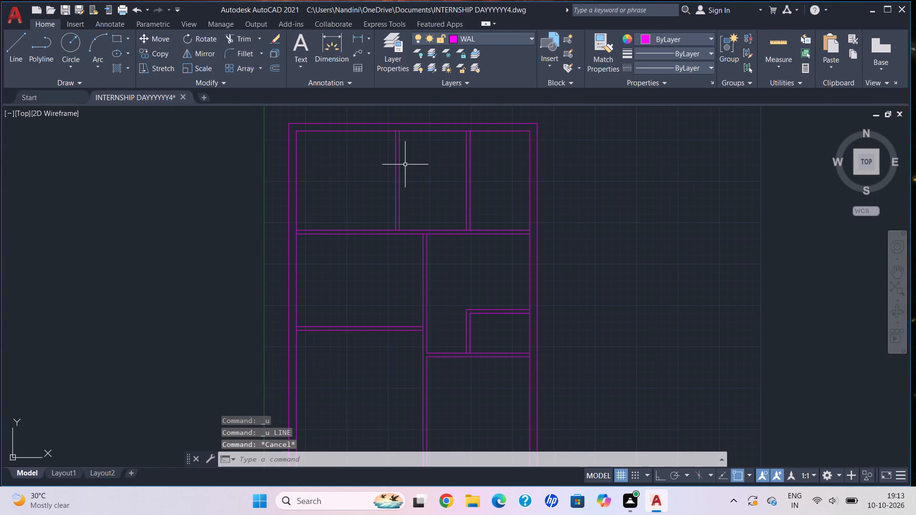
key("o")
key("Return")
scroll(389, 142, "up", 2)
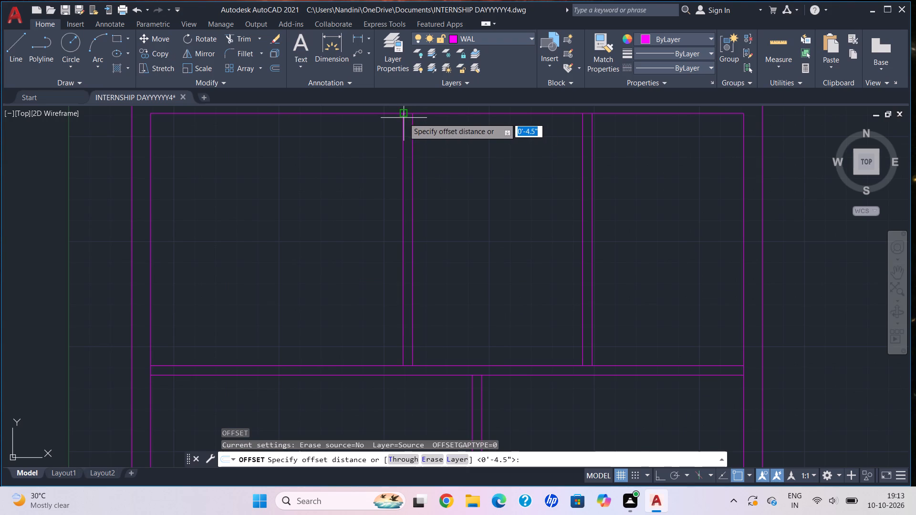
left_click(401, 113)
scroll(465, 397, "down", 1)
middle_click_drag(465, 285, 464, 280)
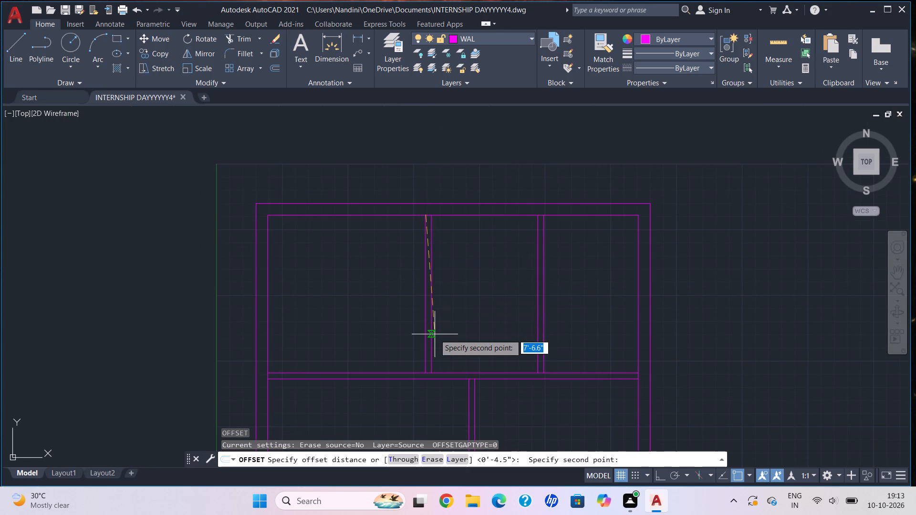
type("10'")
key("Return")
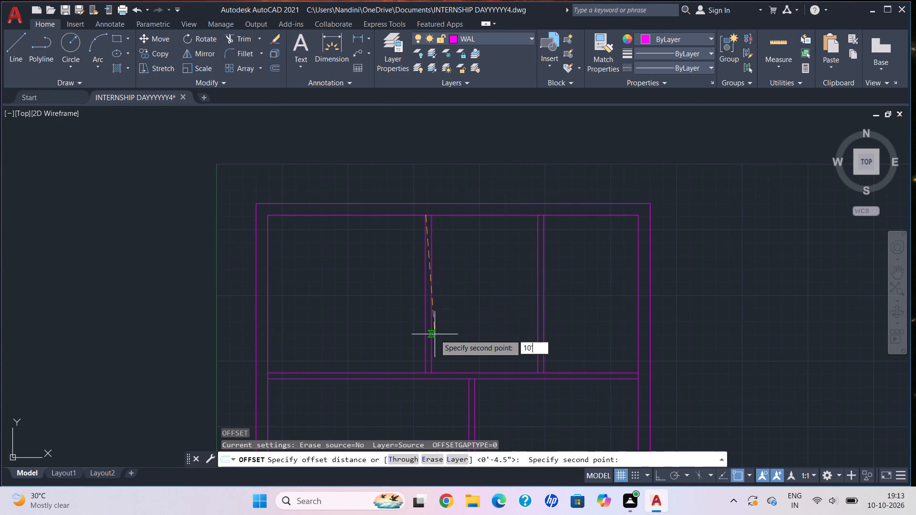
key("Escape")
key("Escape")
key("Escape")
Offset the top outer wall's inner line 5' downward across the three top rooms.
key("o")
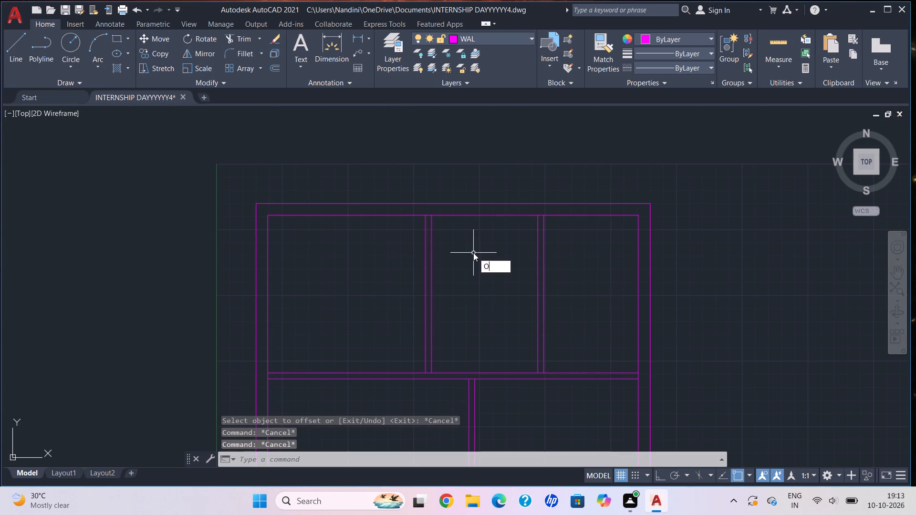
key("Return")
left_click(431, 216)
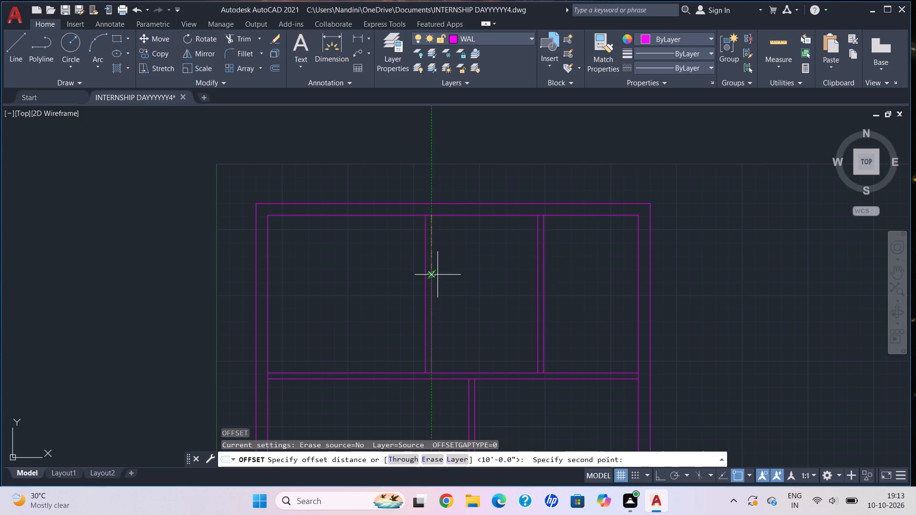
type("5'")
key("Return")
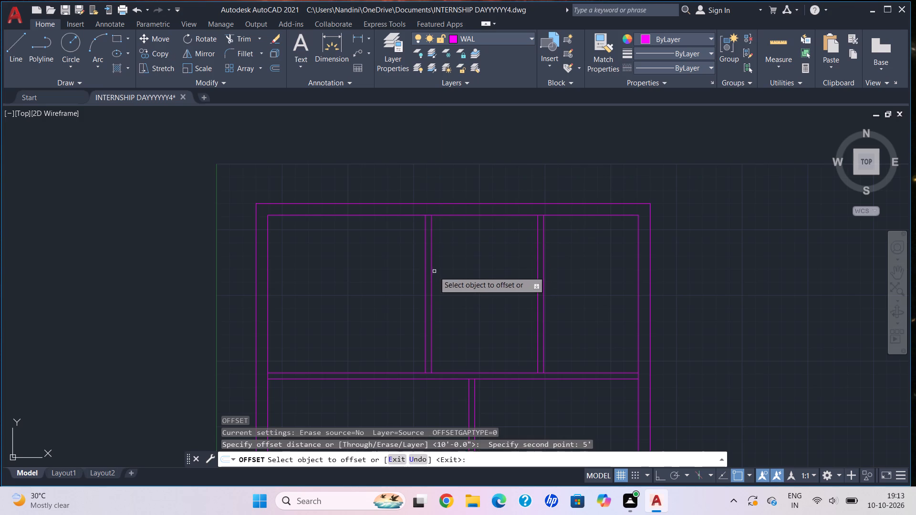
left_click(457, 215)
left_click(480, 292)
key("Escape")
Offset the new horizontal line across the three top rooms 4.5" downward to form a partition.
key("o")
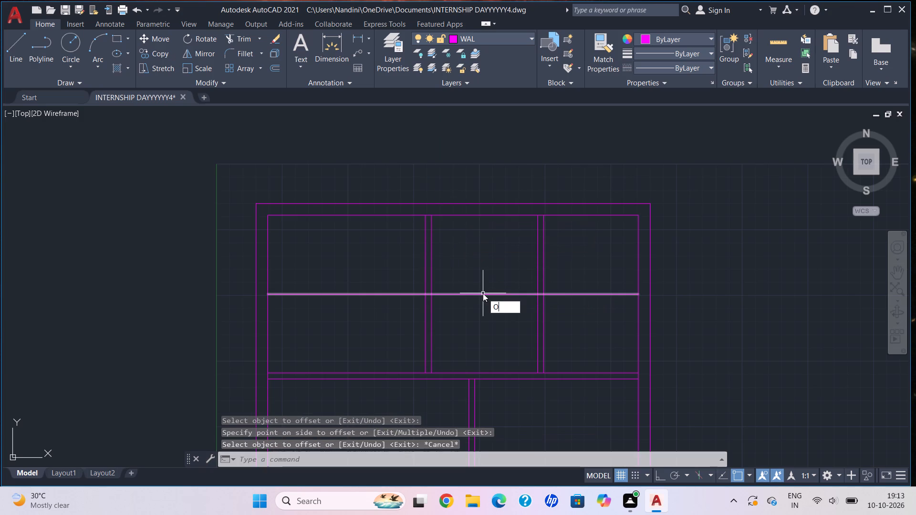
key("Return")
scroll(479, 288, "up", 1)
left_click(405, 298)
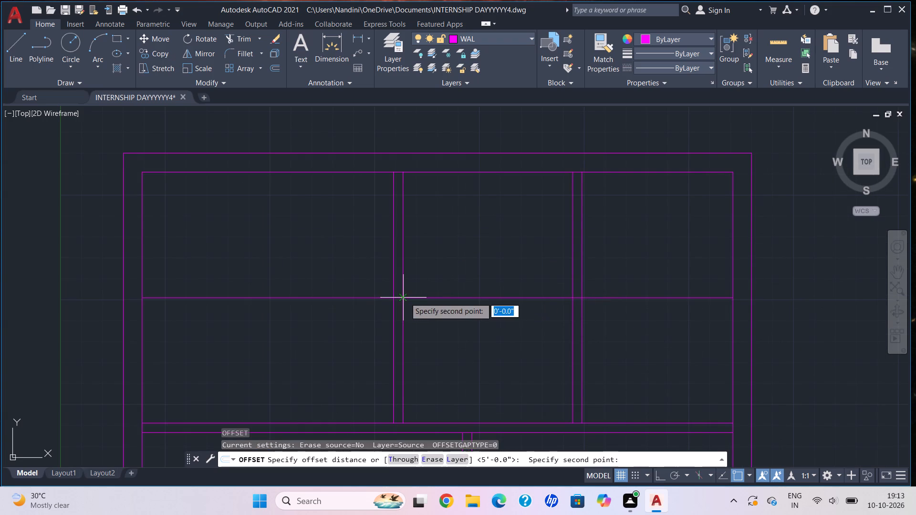
type("4.5\"")
key("Return")
left_click(449, 298)
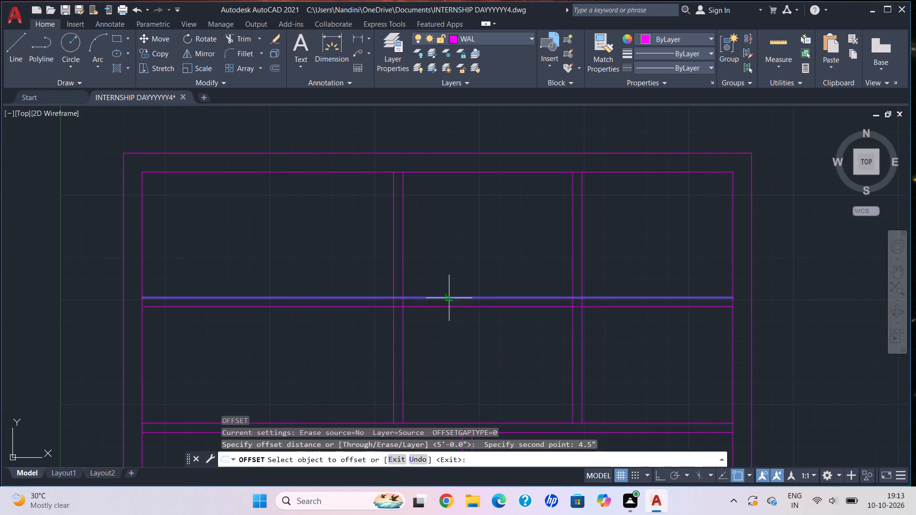
left_click(449, 332)
scroll(447, 339, "down", 2)
middle_click_drag(447, 339, 401, 253)
key("Escape")
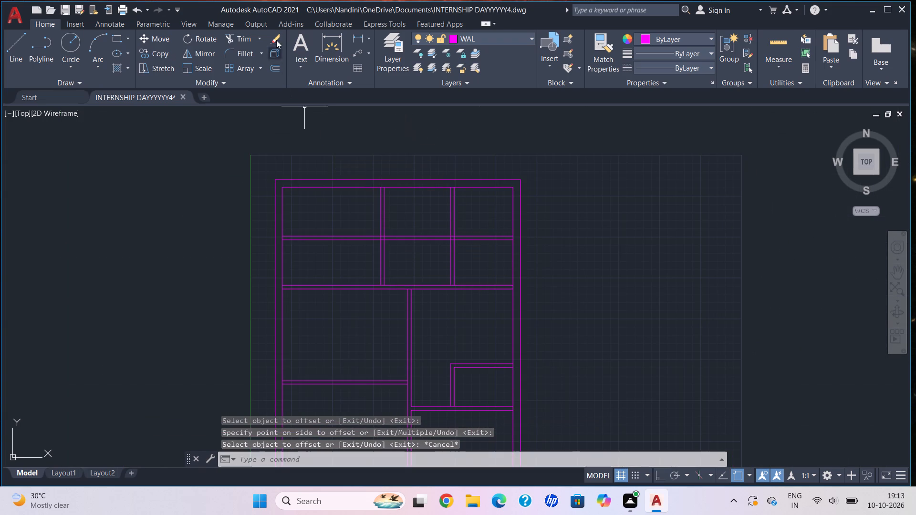
Trim the new partition's two lines out of the top left and top right rooms, leaving them across the middle room.
left_click(260, 33)
left_click(260, 53)
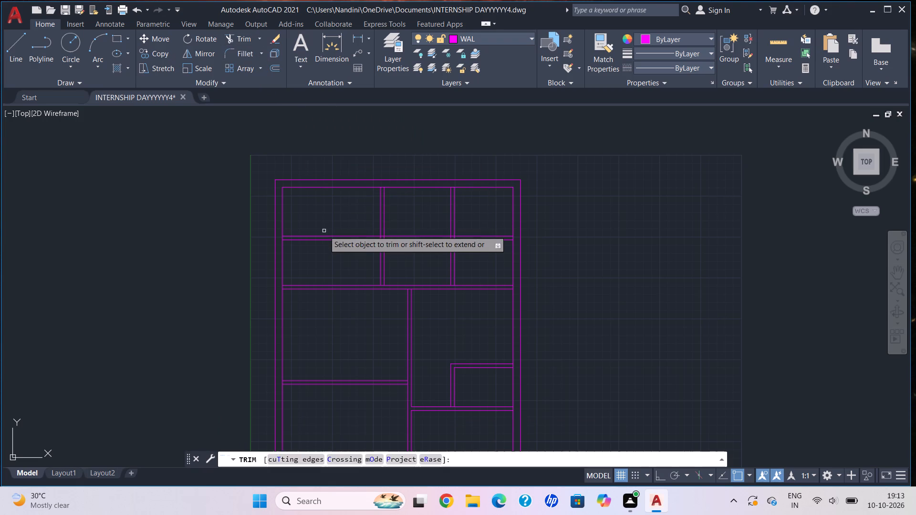
left_click_drag(324, 231, 335, 242)
left_click_drag(486, 219, 492, 246)
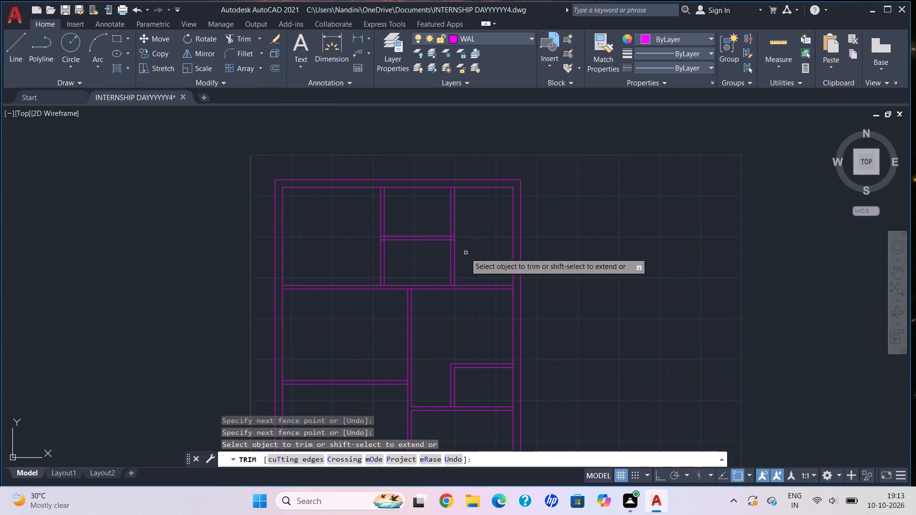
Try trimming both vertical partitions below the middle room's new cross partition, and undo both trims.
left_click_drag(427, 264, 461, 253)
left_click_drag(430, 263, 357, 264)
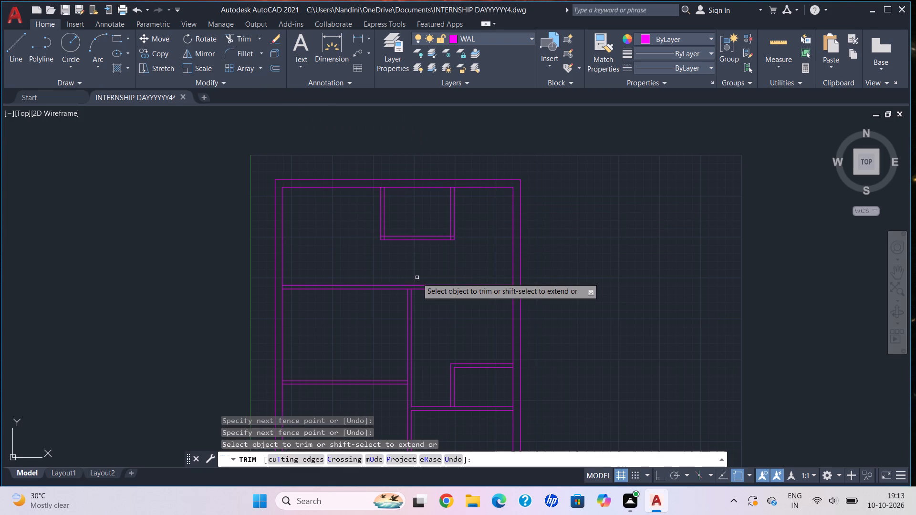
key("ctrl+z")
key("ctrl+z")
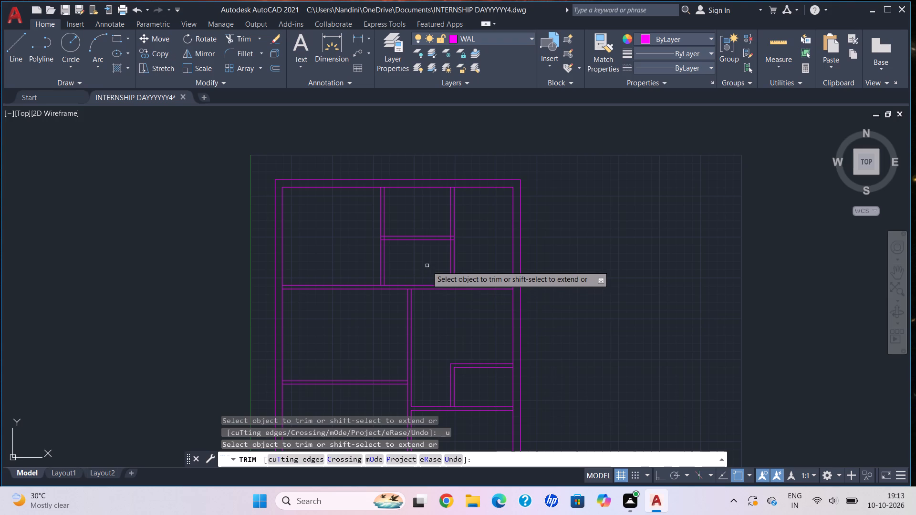
Trim the horizontal partition open below the middle top room and its lower line rightward, plus the vertical partition beneath it down to the lower rooms.
middle_click_drag(436, 264, 454, 242)
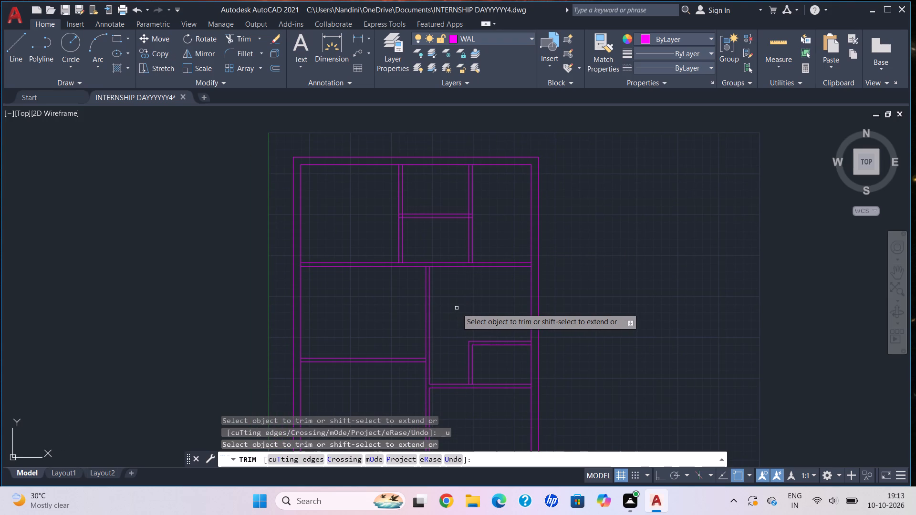
middle_click_drag(461, 307, 459, 294)
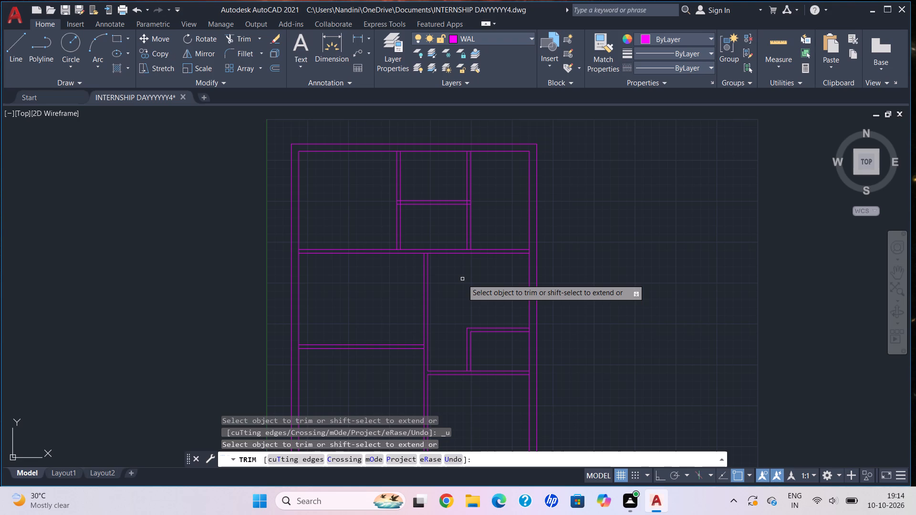
scroll(312, 99, "up", 1)
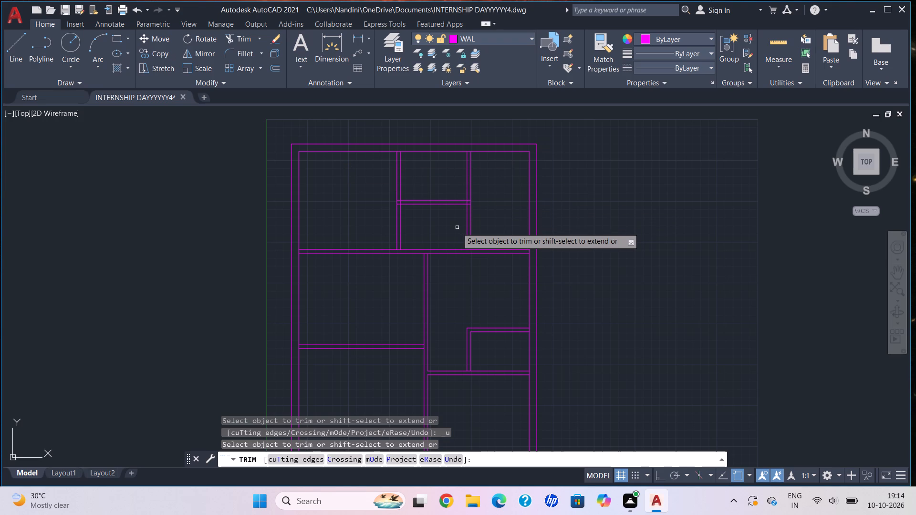
middle_click_drag(459, 227, 475, 240)
scroll(475, 240, "down", 1)
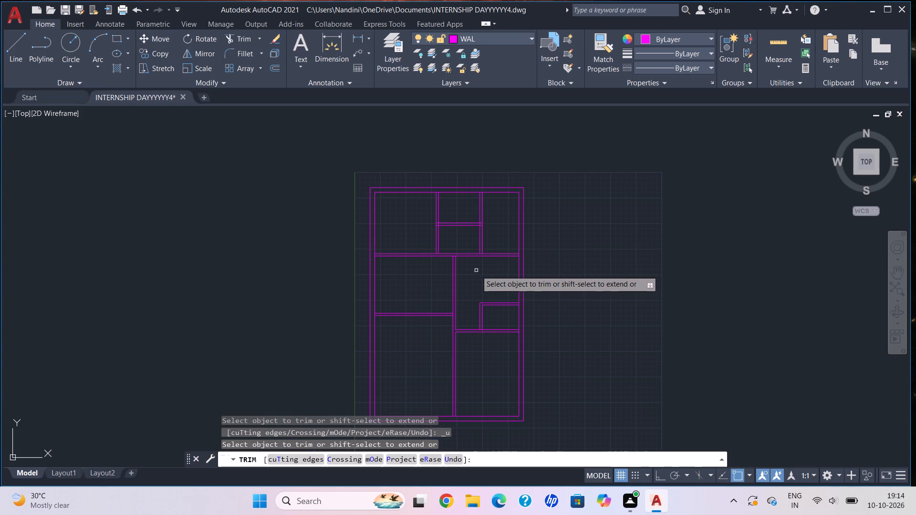
scroll(469, 281, "up", 1)
middle_click_drag(474, 283, 486, 277)
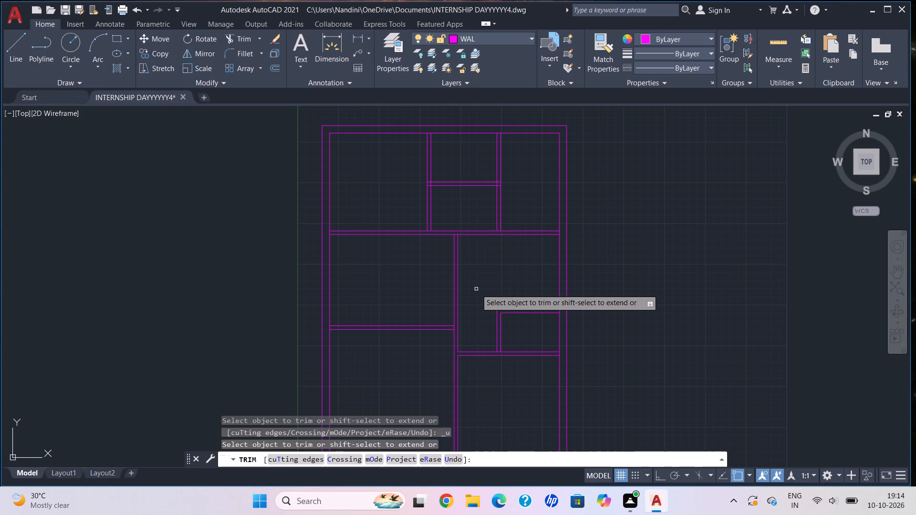
scroll(465, 243, "up", 2)
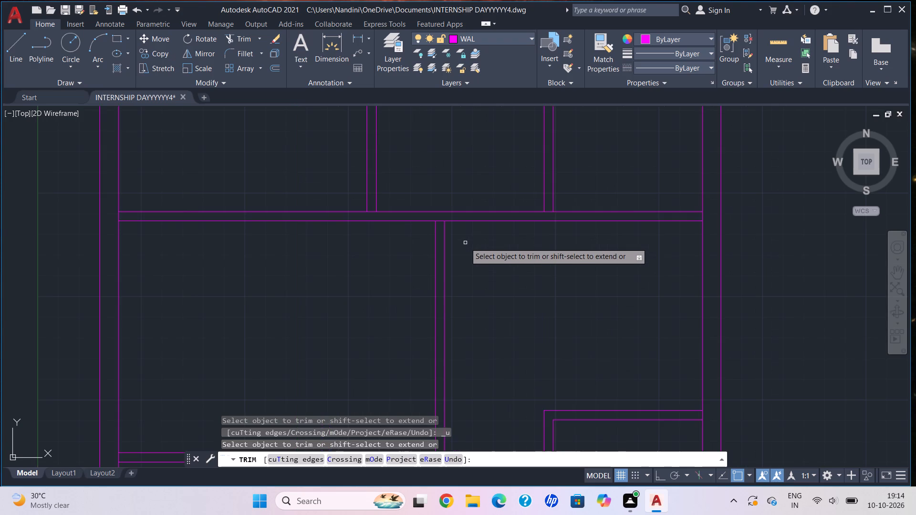
left_click_drag(457, 191, 487, 237)
middle_click_drag(469, 270, 466, 196)
scroll(466, 197, "down", 1)
left_click_drag(428, 260, 539, 229)
middle_click_drag(446, 227, 480, 282)
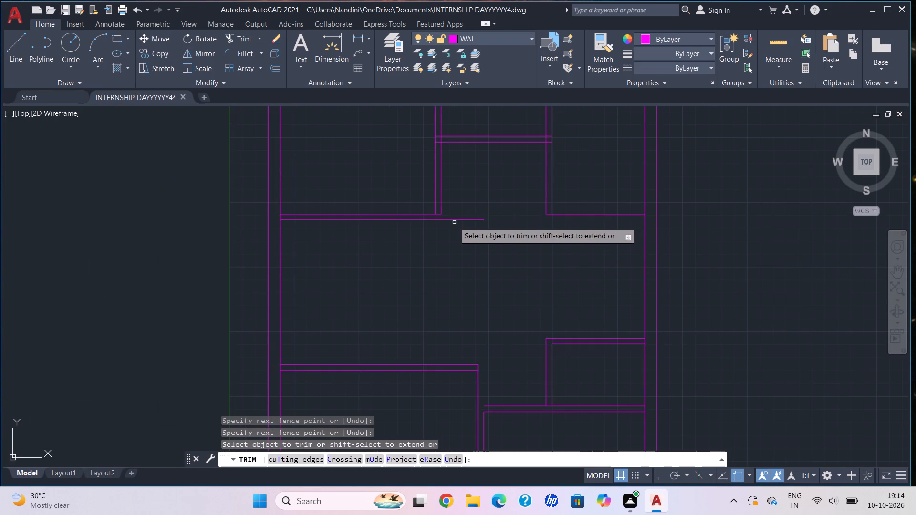
key("Escape")
Draw a short vertical line from the left vertical partition's lower right corner to the horizontal partition's lower line.
key("l")
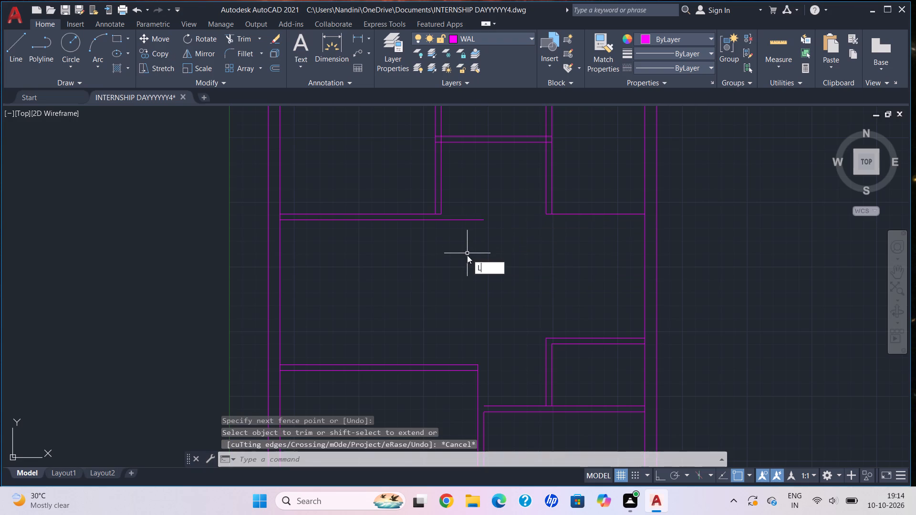
key("Return")
scroll(455, 217, "up", 4)
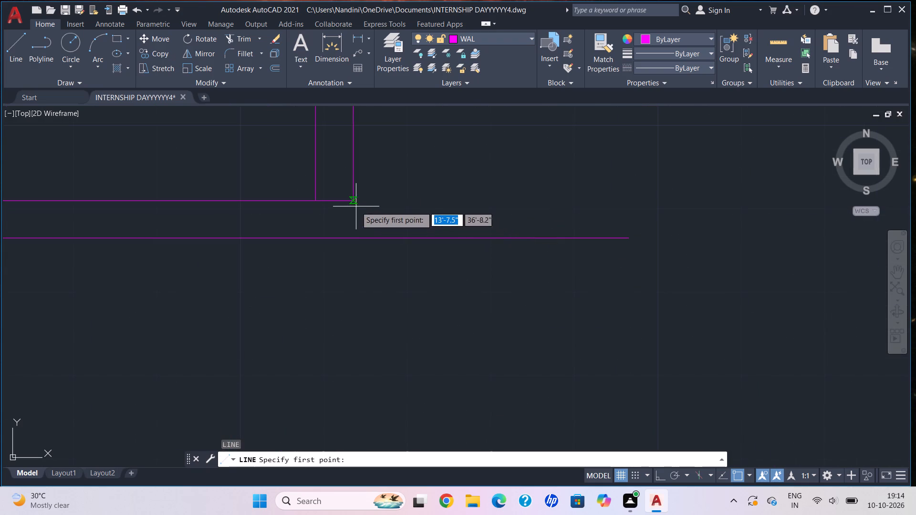
left_click(353, 203)
left_click(353, 241)
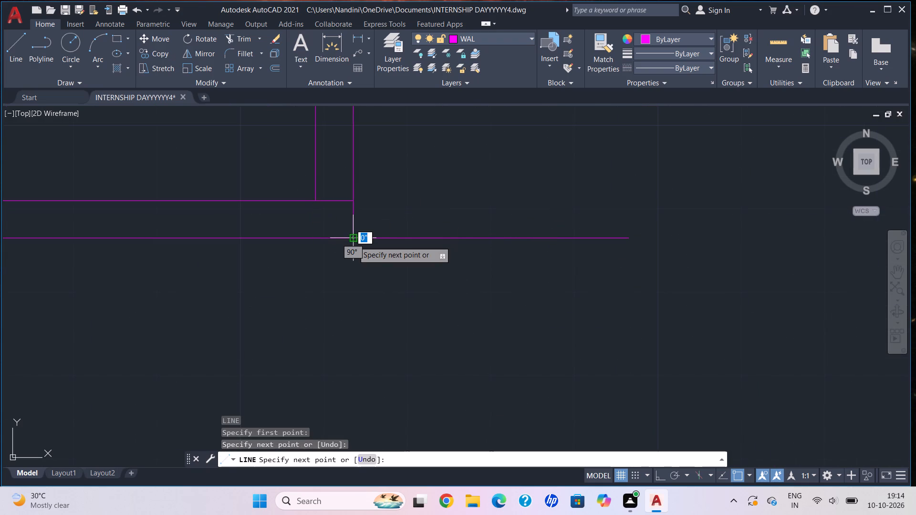
key("Escape")
Trim the horizontal partition's lower line where it overhangs past the new closing line below the top left room.
left_click(263, 38)
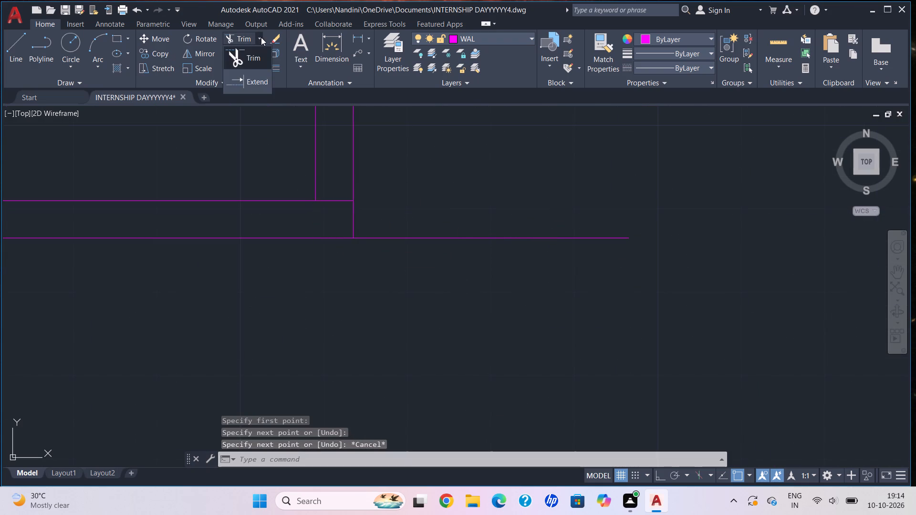
left_click(266, 57)
left_click_drag(388, 211, 434, 252)
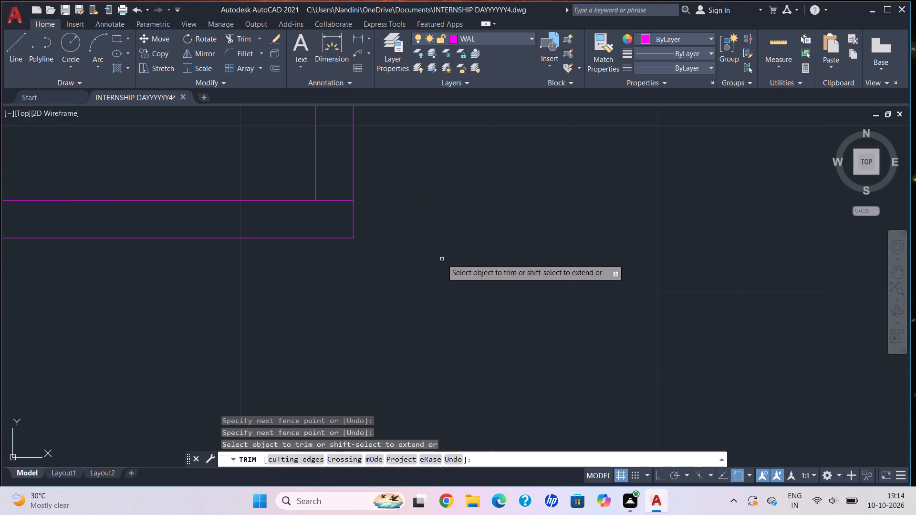
left_click(481, 305)
key("Escape")
With Ortho on, draw the top right room's missing lower wall line 4.5" below the existing one, ending up at the vertical partition's inner line.
scroll(526, 321, "down", 4)
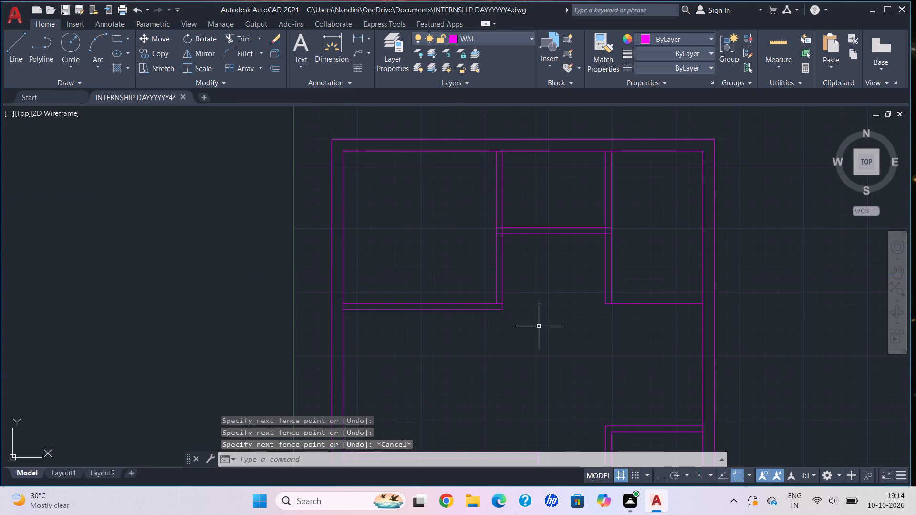
scroll(548, 343, "down", 2)
middle_click_drag(548, 343, 494, 281)
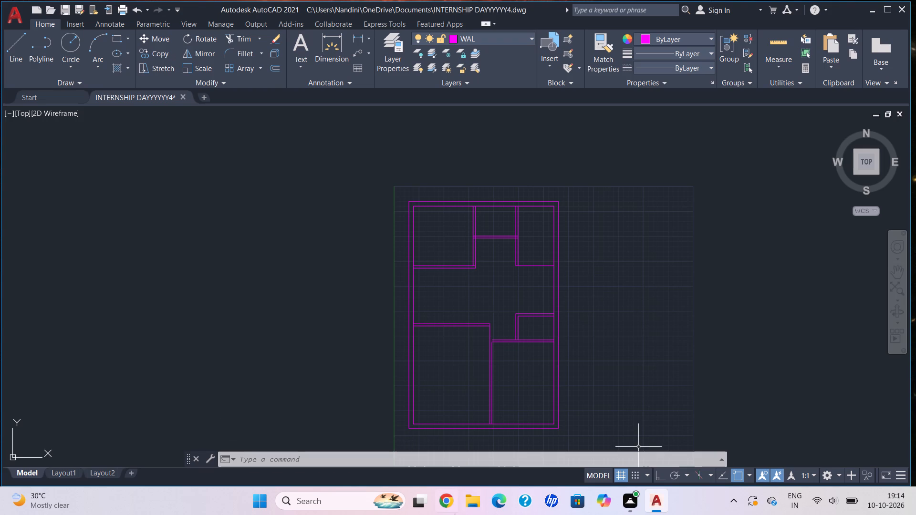
scroll(521, 282, "up", 3)
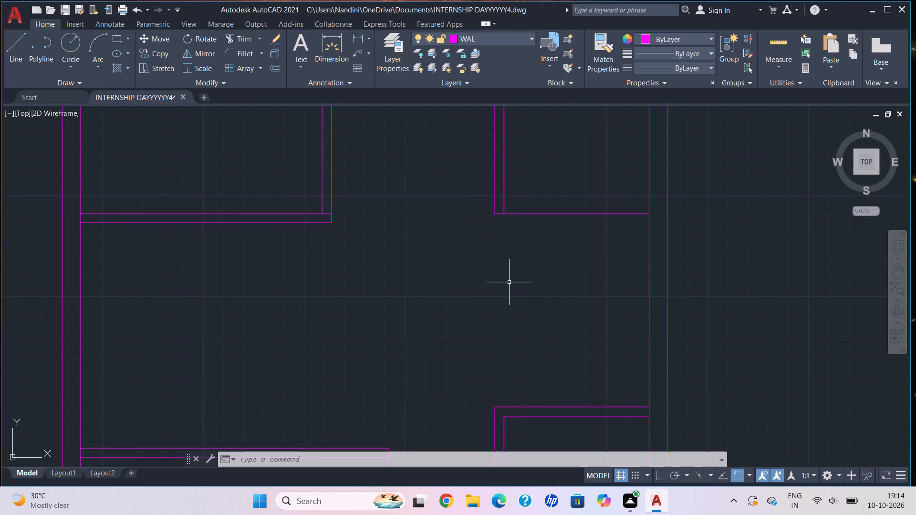
key("Escape")
key("l")
key("Return")
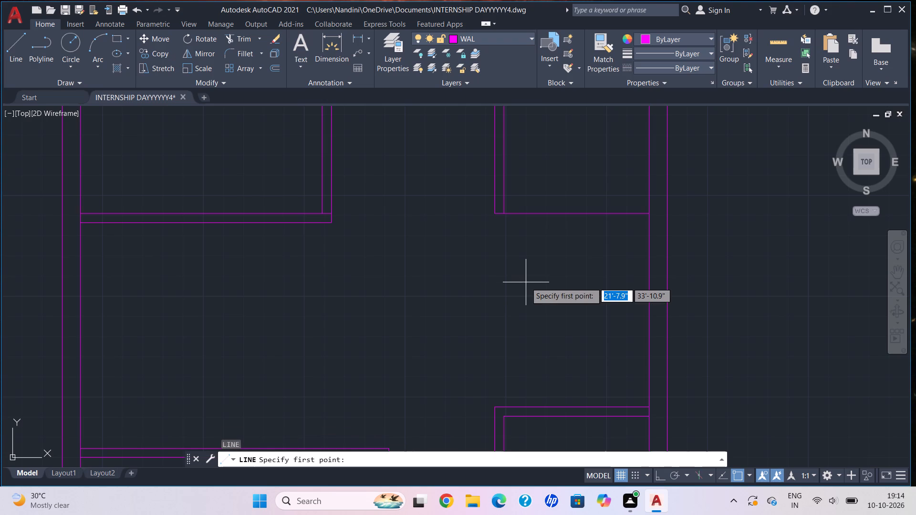
scroll(650, 222, "up", 2)
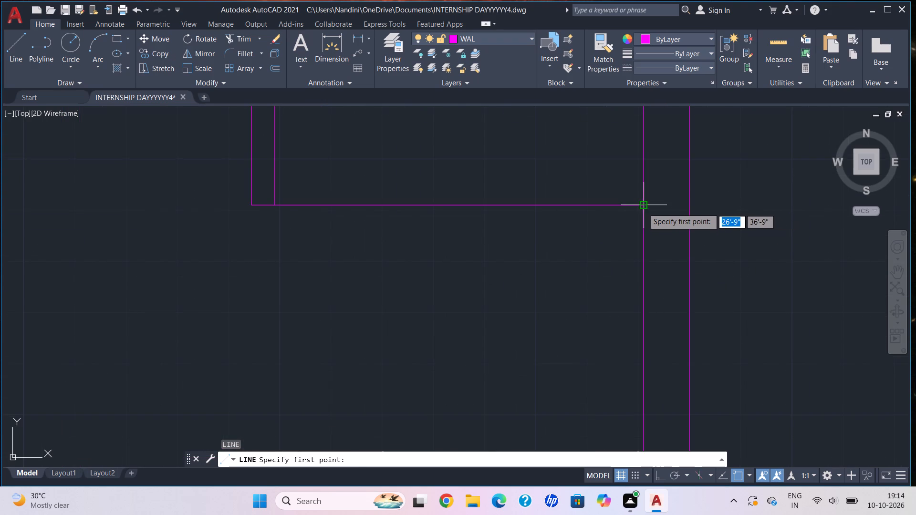
left_click(642, 206)
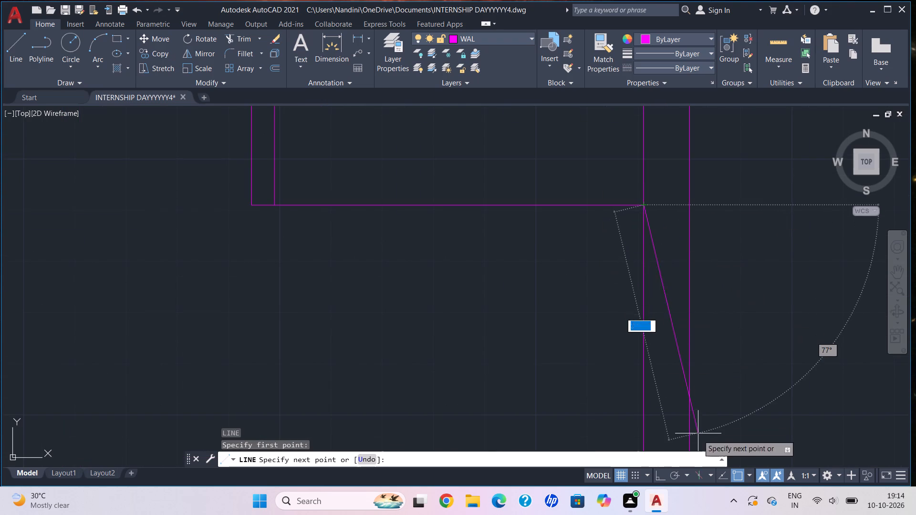
left_click(658, 475)
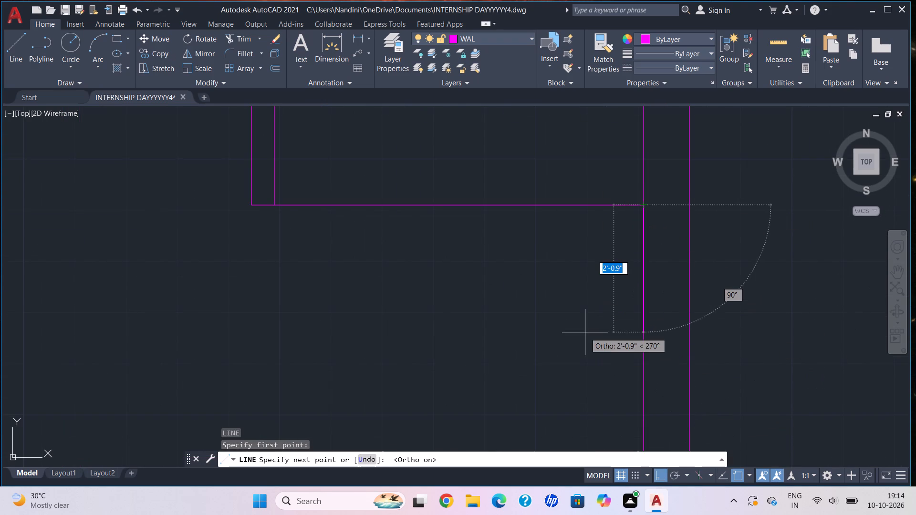
type("4.5\"")
key("Return")
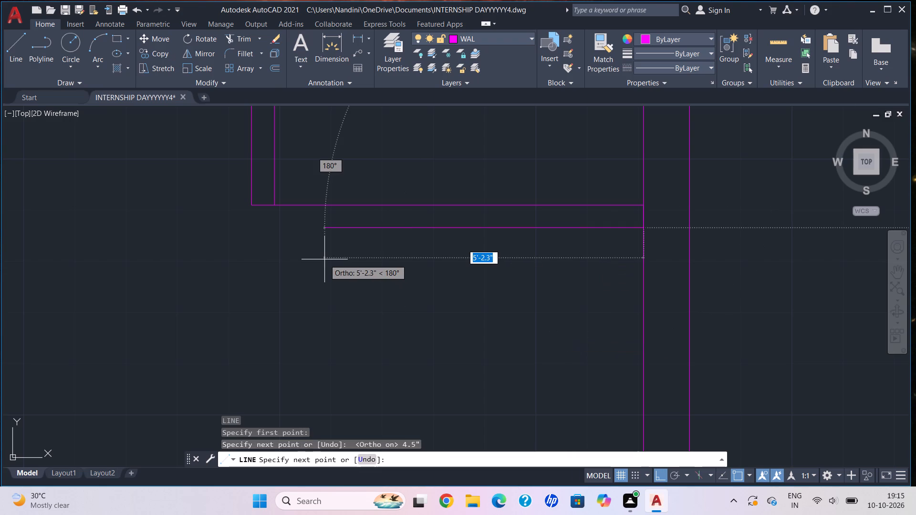
scroll(284, 216, "up", 1)
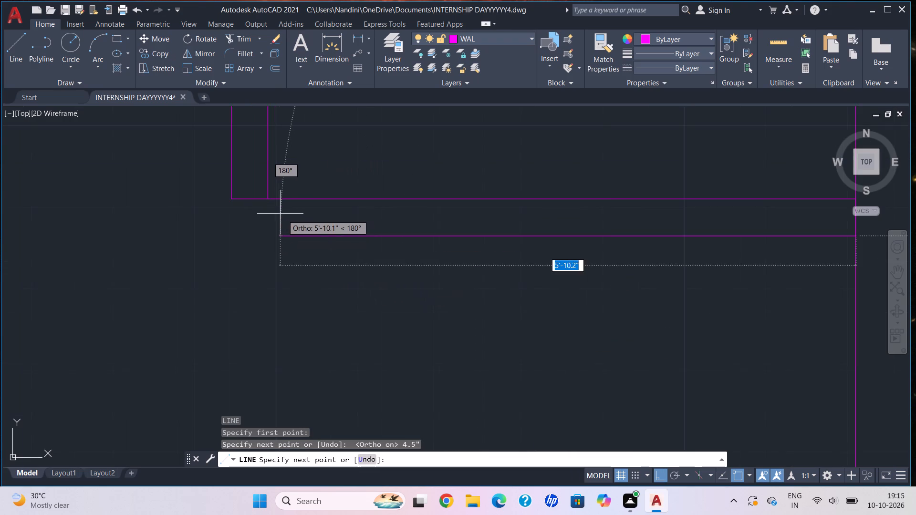
middle_click_drag(291, 218, 498, 305)
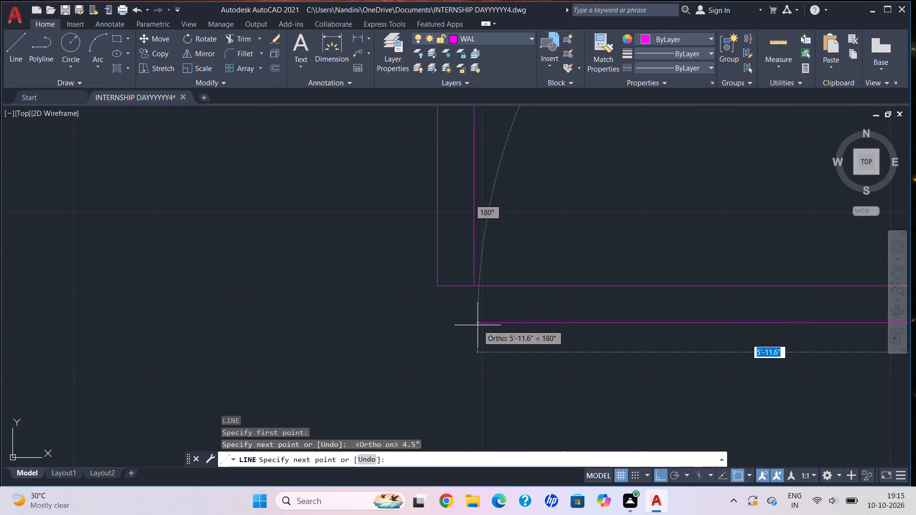
left_click(474, 324)
left_click(476, 285)
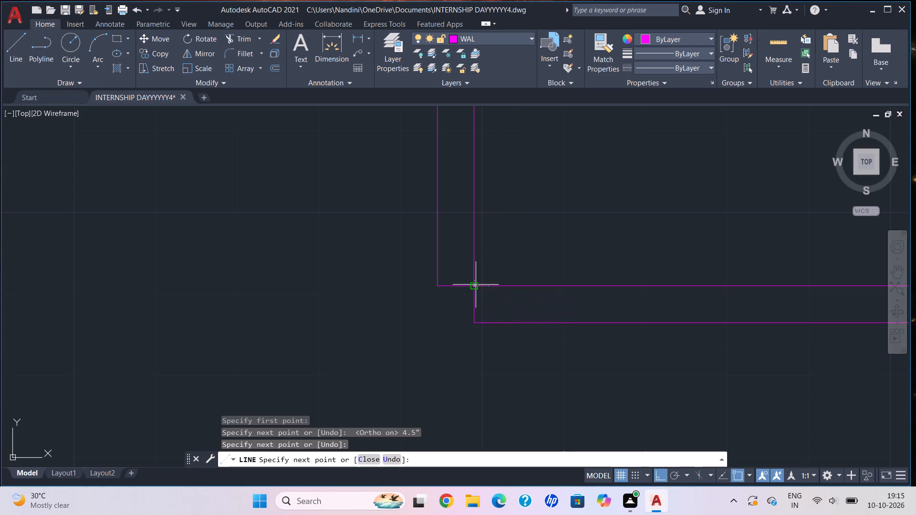
key("Escape")
Draw a vertical line about 4.6" down from the lower left corner of the top right room's vertical partition.
scroll(552, 364, "down", 4)
middle_click_drag(543, 358, 533, 331)
scroll(533, 331, "up", 3)
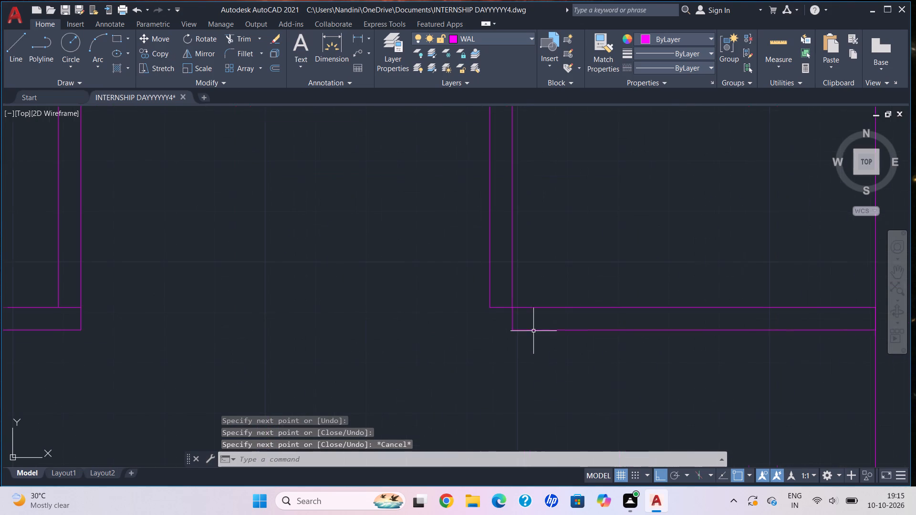
key("Escape")
key("l")
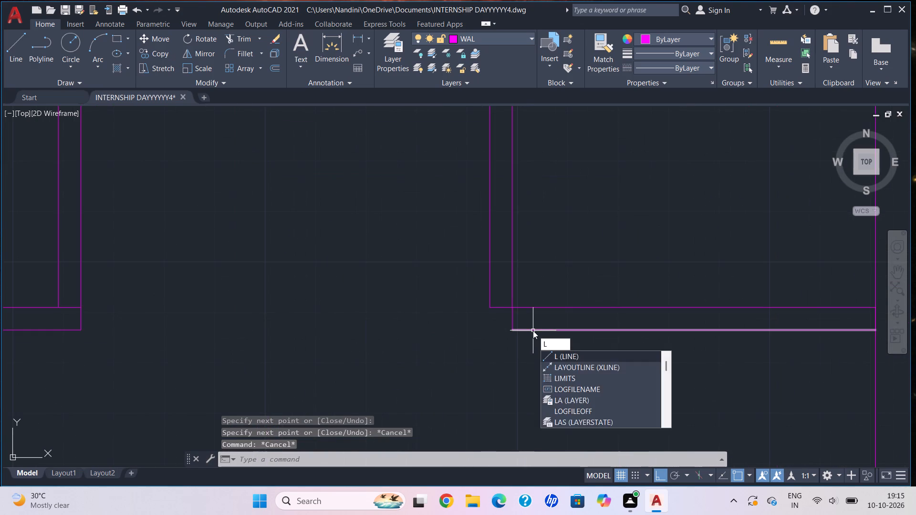
key("Return")
scroll(452, 338, "down", 1)
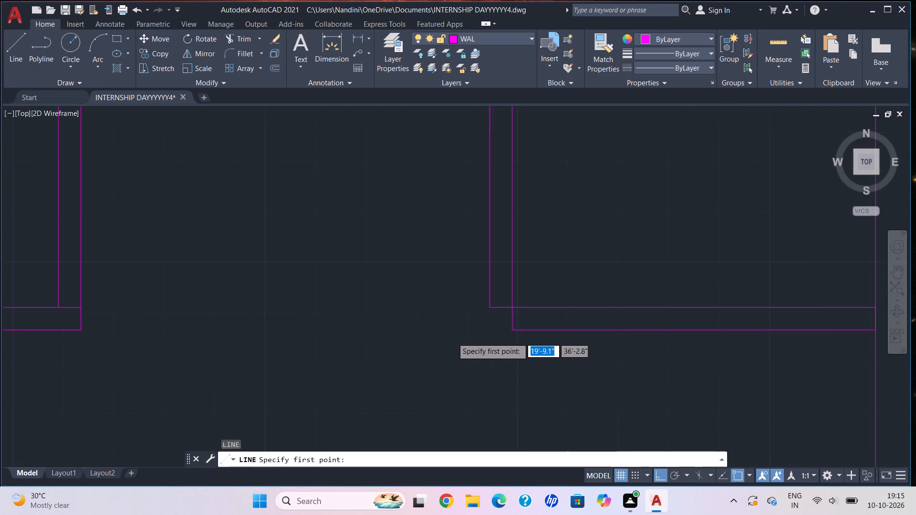
scroll(469, 323, "up", 3)
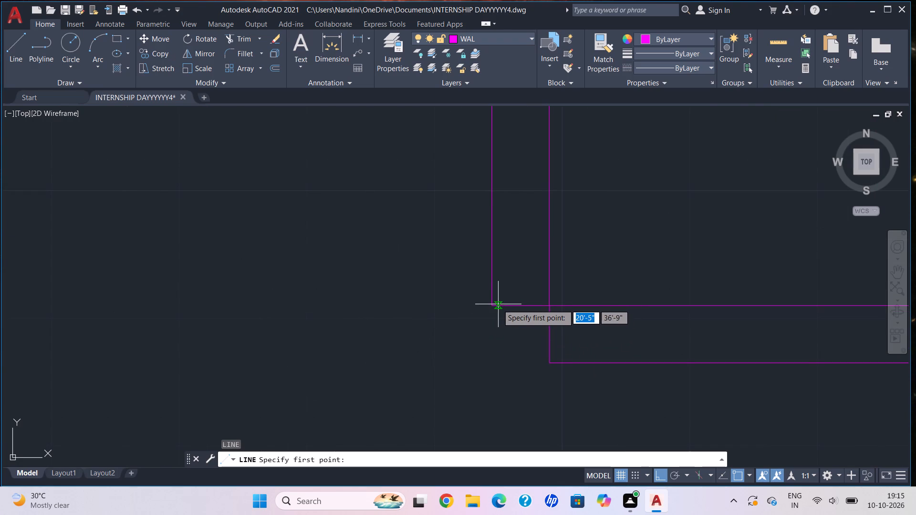
left_click(493, 305)
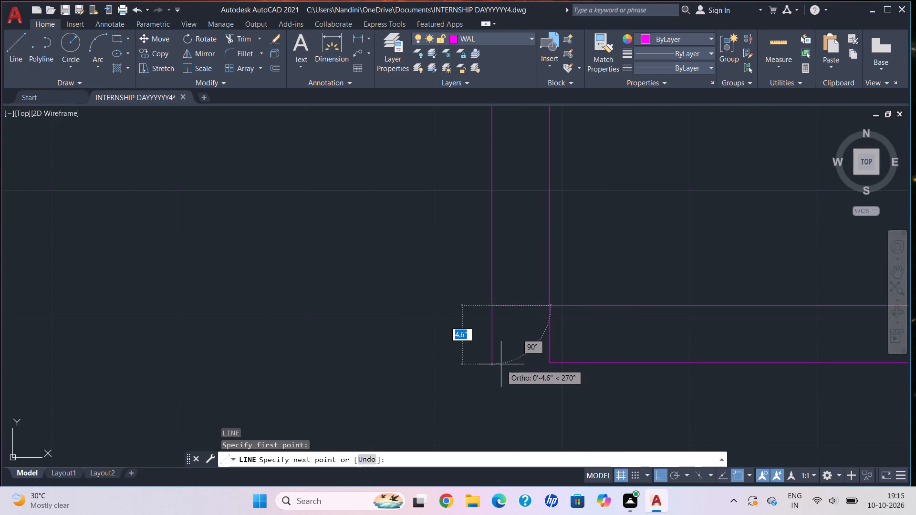
left_click(496, 364)
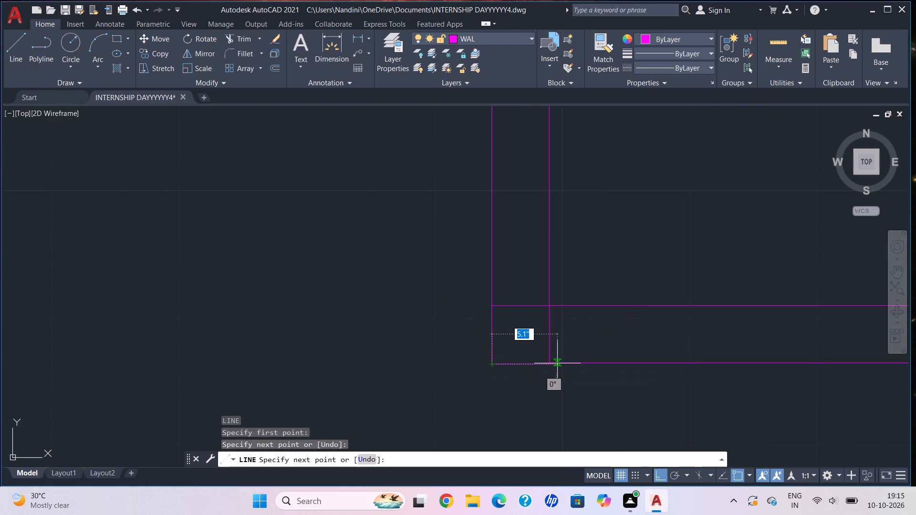
key("Escape")
Draw a horizontal line from the left end of the top right room's lower wall line to the new vertical line.
scroll(559, 361, "up", 3)
key("l")
key("Return")
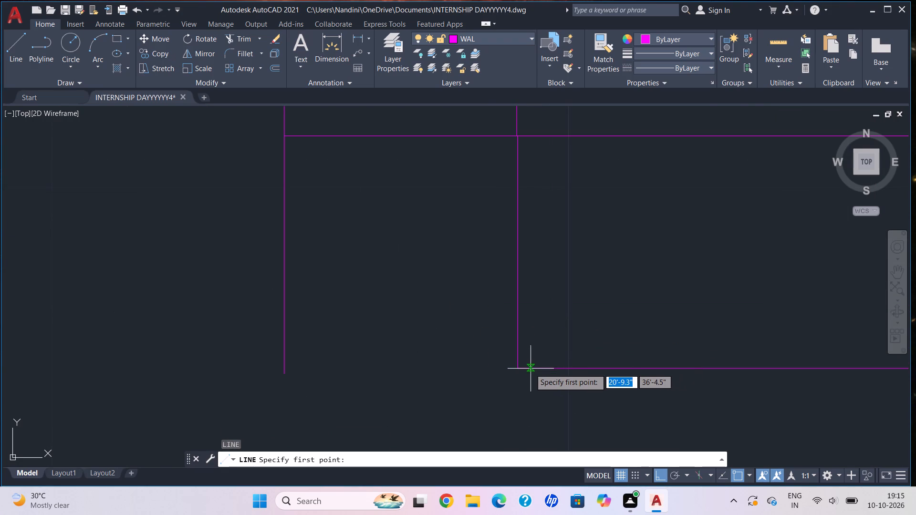
left_click(519, 367)
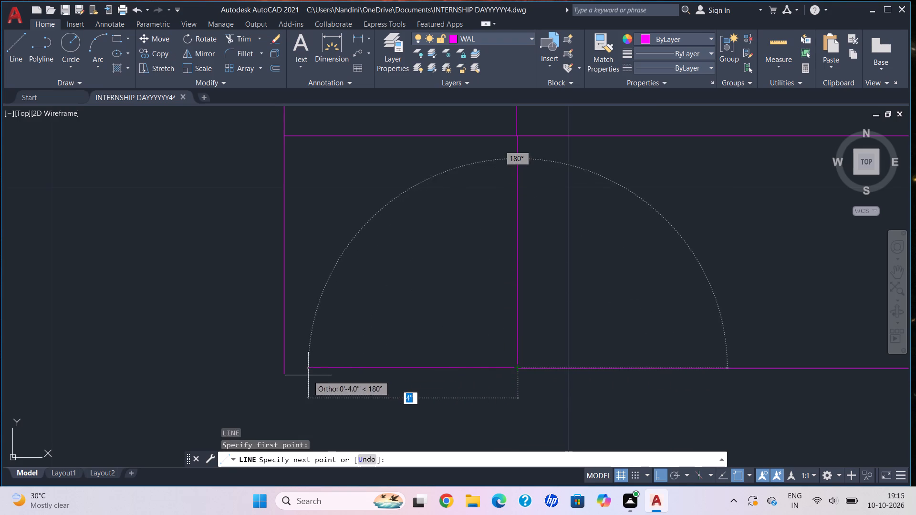
left_click(282, 367)
key("Escape")
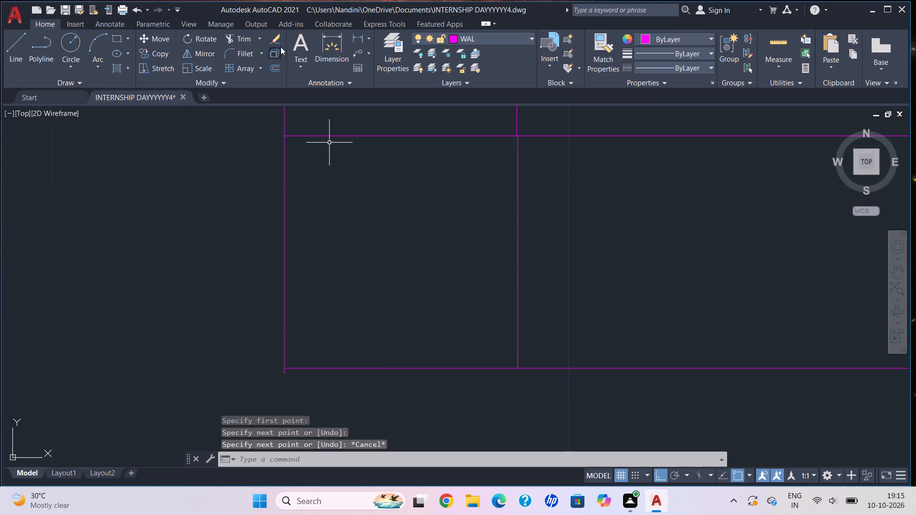
Trim the short vertical overhang below the new outer corner of the top right room's partition.
left_click(258, 36)
left_click(259, 54)
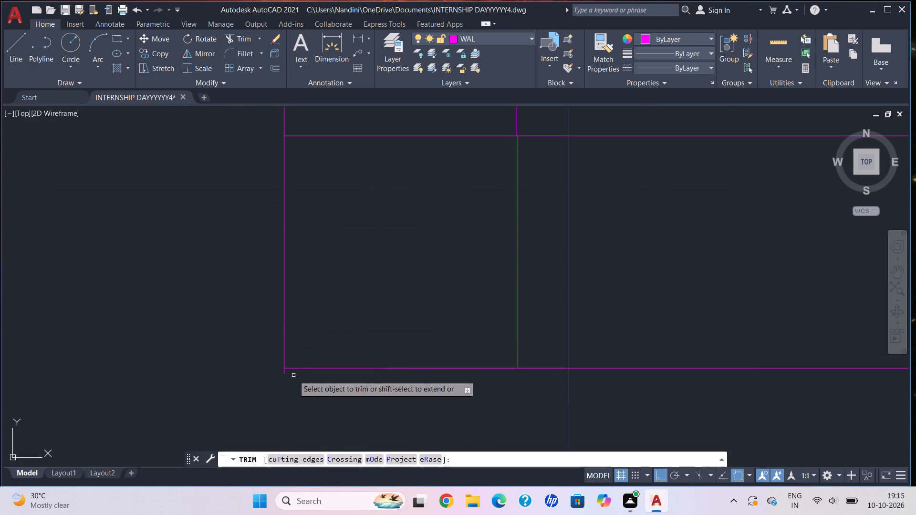
scroll(293, 375, "up", 4)
left_click(227, 344)
scroll(427, 183, "down", 3)
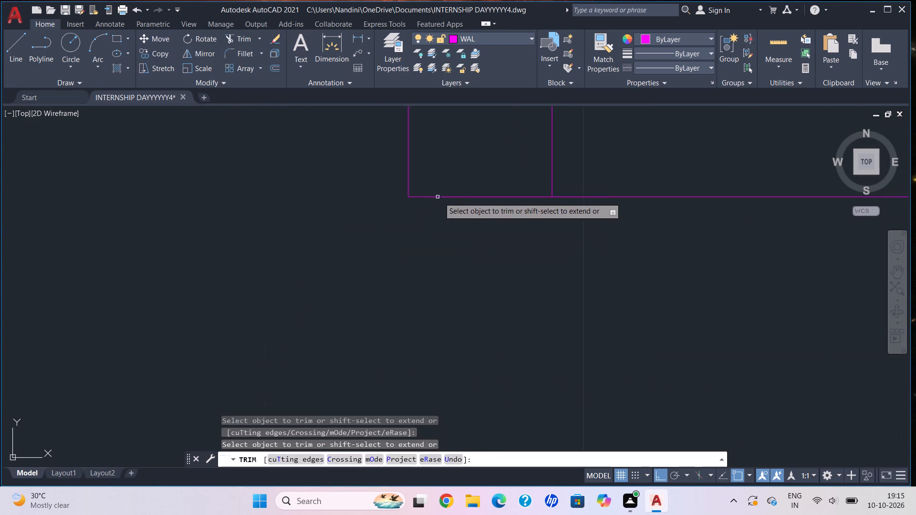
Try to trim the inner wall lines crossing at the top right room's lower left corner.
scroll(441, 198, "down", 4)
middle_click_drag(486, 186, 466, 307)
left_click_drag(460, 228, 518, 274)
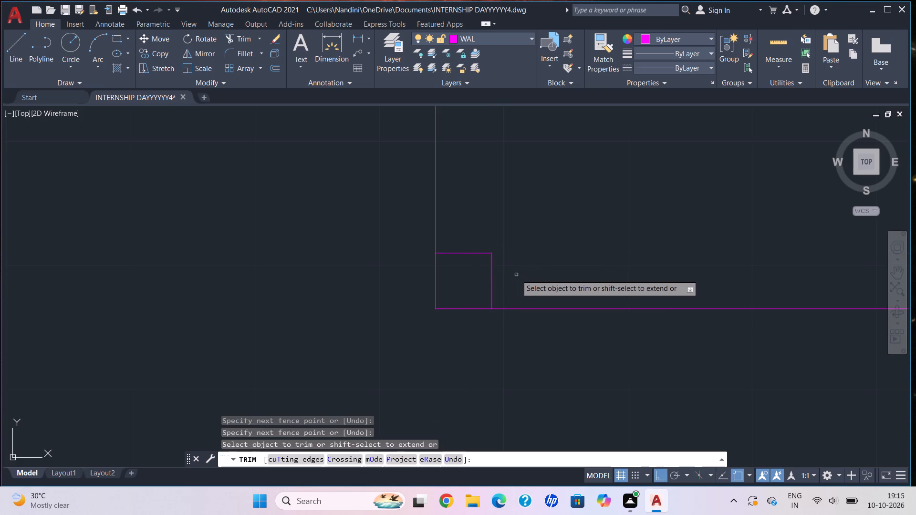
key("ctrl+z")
Trim the two inner line segments forming the small square inside the top right room's lower left wall corner.
scroll(489, 272, "down", 3)
scroll(489, 273, "up", 1)
scroll(489, 273, "down", 3)
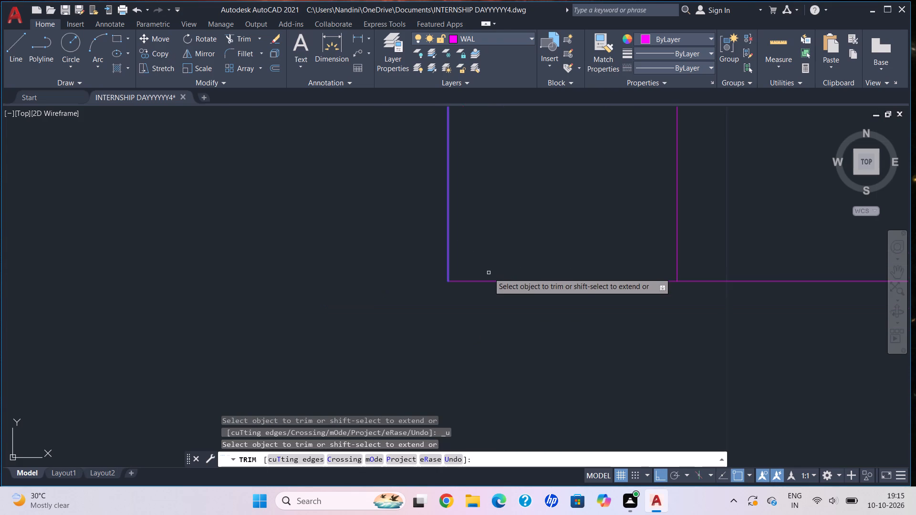
scroll(489, 273, "down", 2)
left_click_drag(501, 207, 543, 247)
key("Escape")
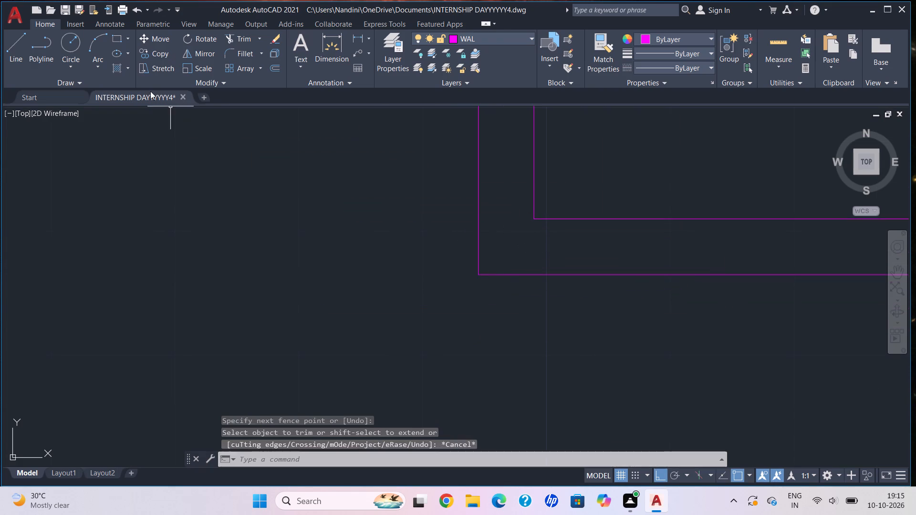
Save the drawing as INTERNSHIP DAYYYYYY4 in Documents in AutoCAD 2018 format, replacing the existing file.
scroll(227, 177, "down", 8)
middle_click_drag(311, 241, 373, 261)
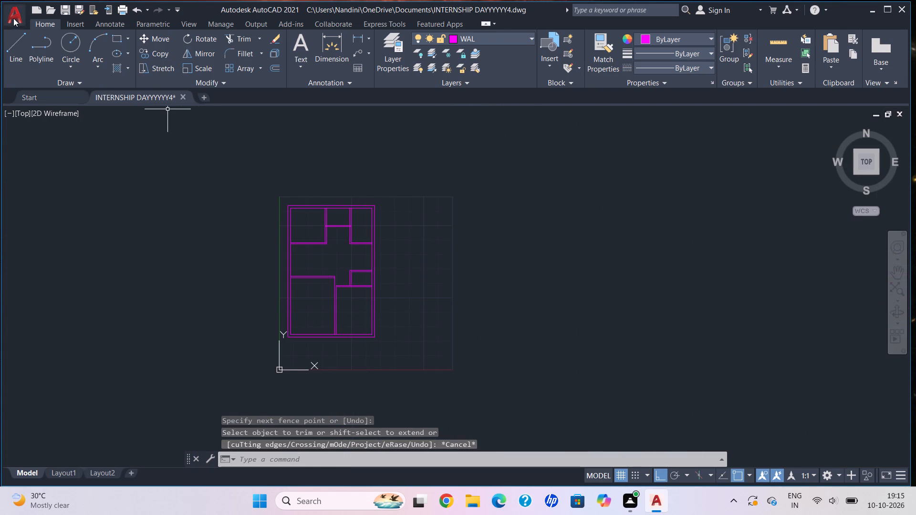
left_click(15, 18)
left_click(53, 156)
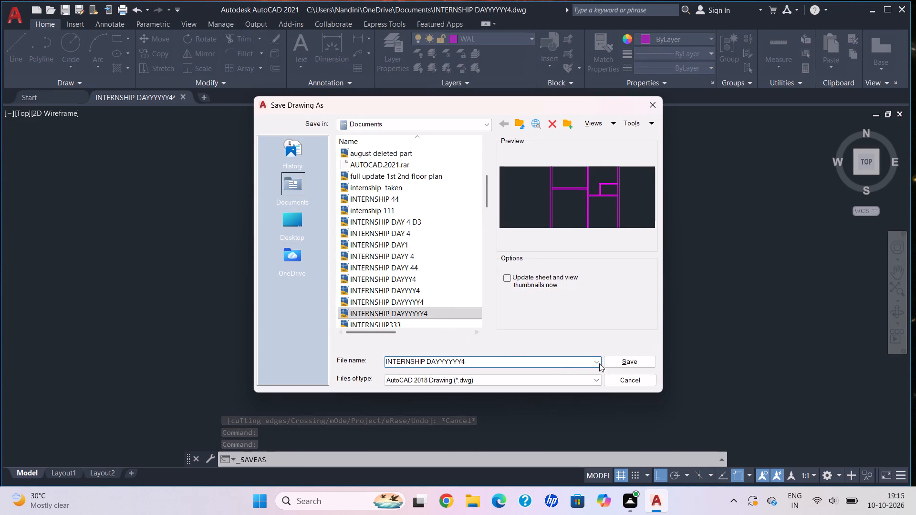
left_click(618, 363)
left_click(463, 285)
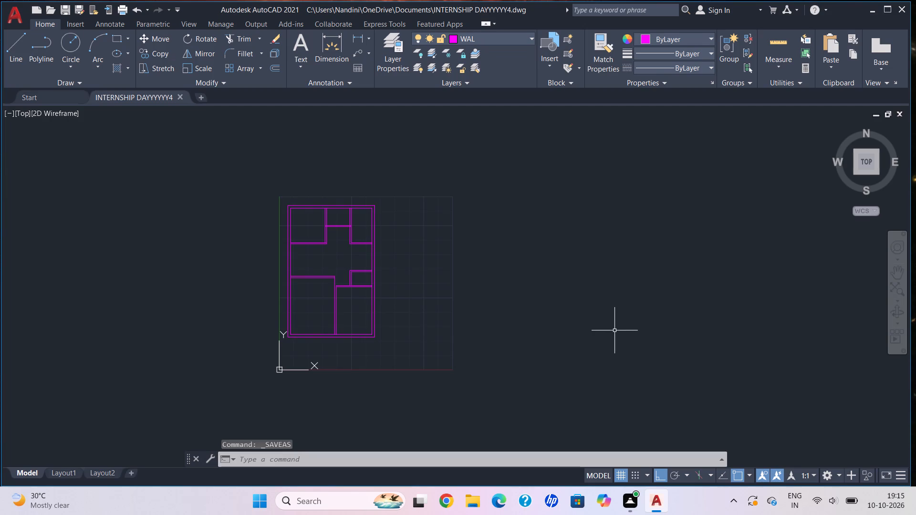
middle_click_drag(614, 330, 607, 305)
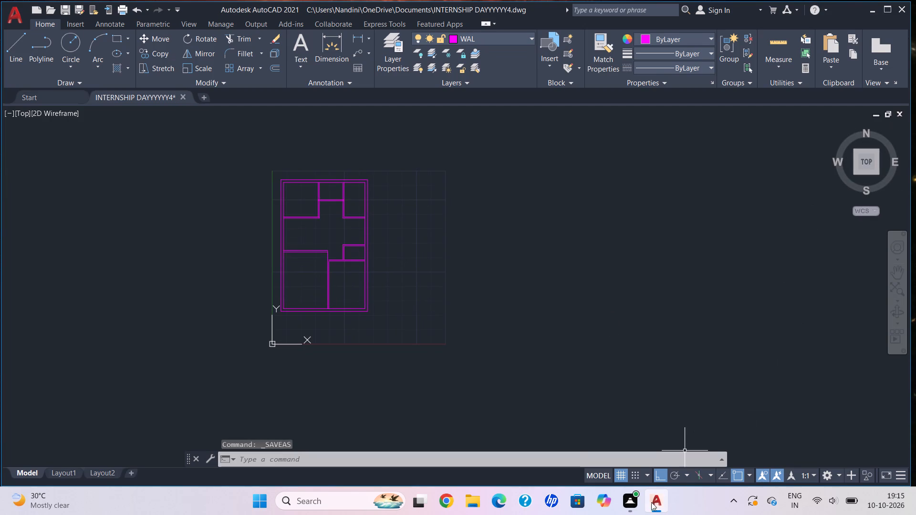
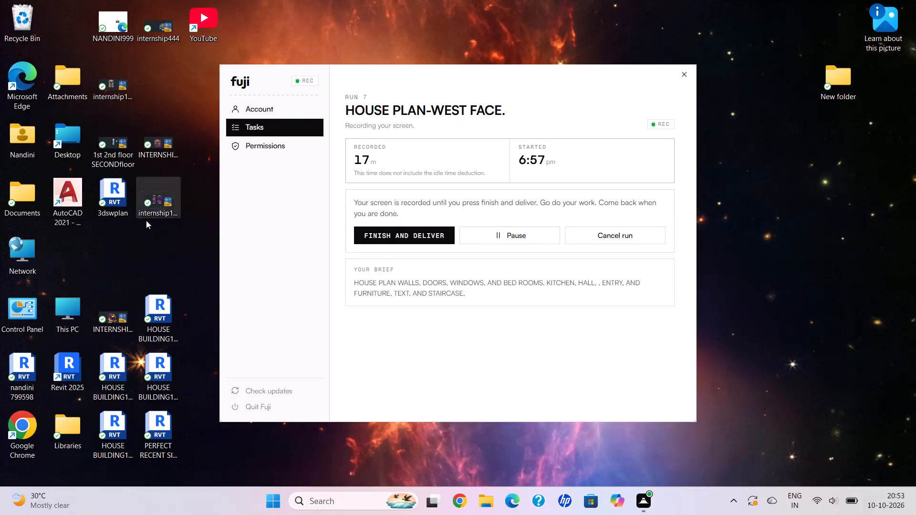
Launch AutoCAD 2021 and open the recent drawing INTERNSHIP DAYYYYYY4.
left_click(192, 249)
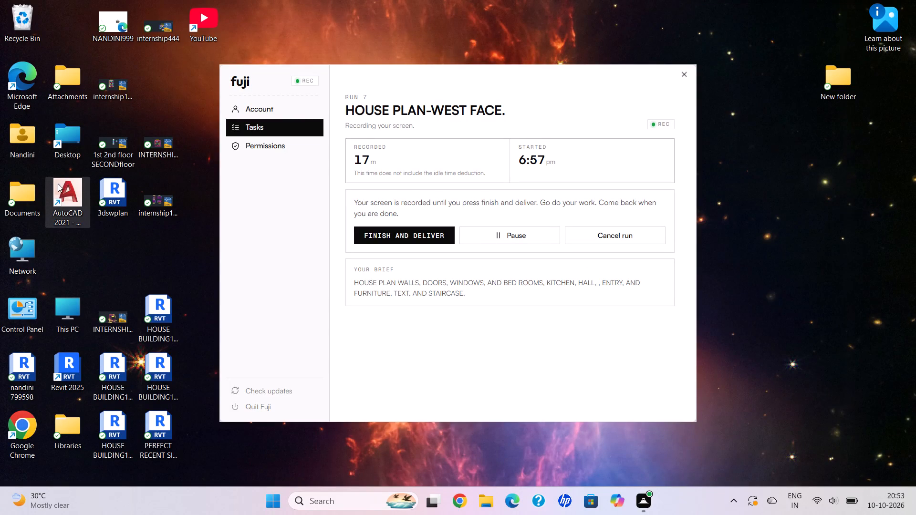
double_click(55, 203)
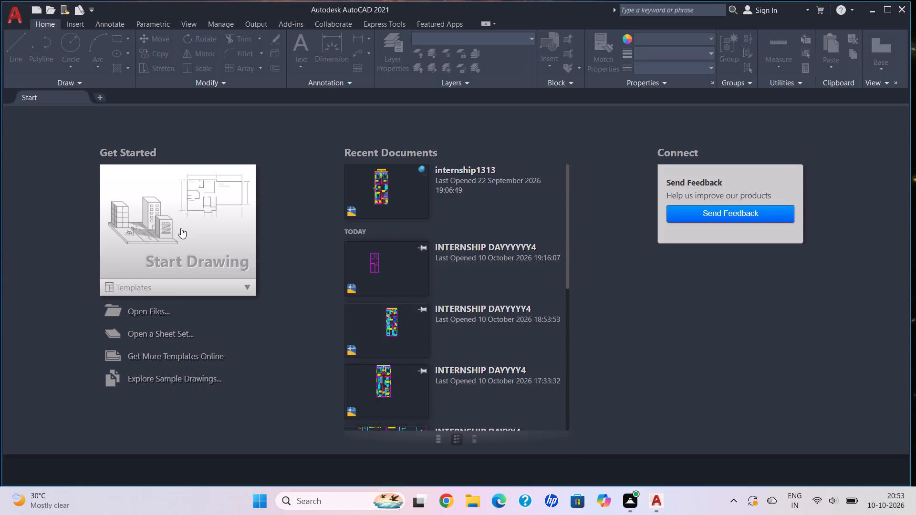
left_click(397, 257)
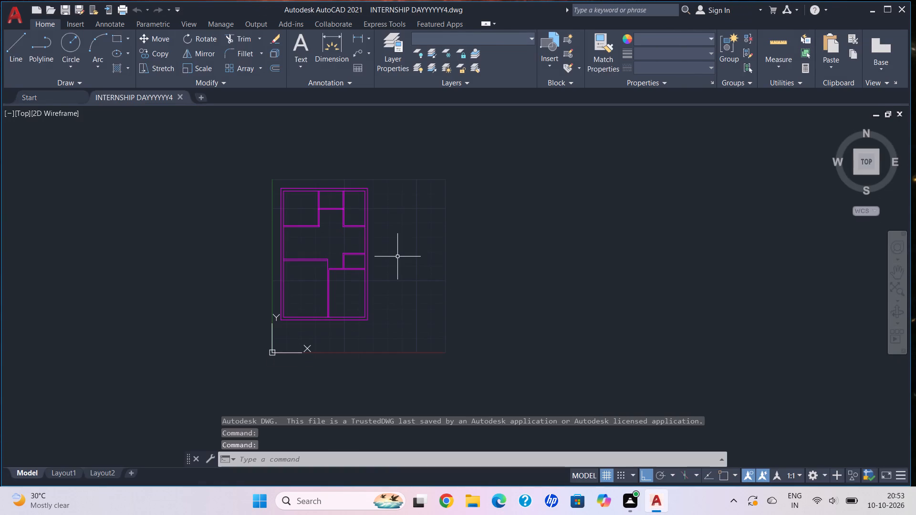
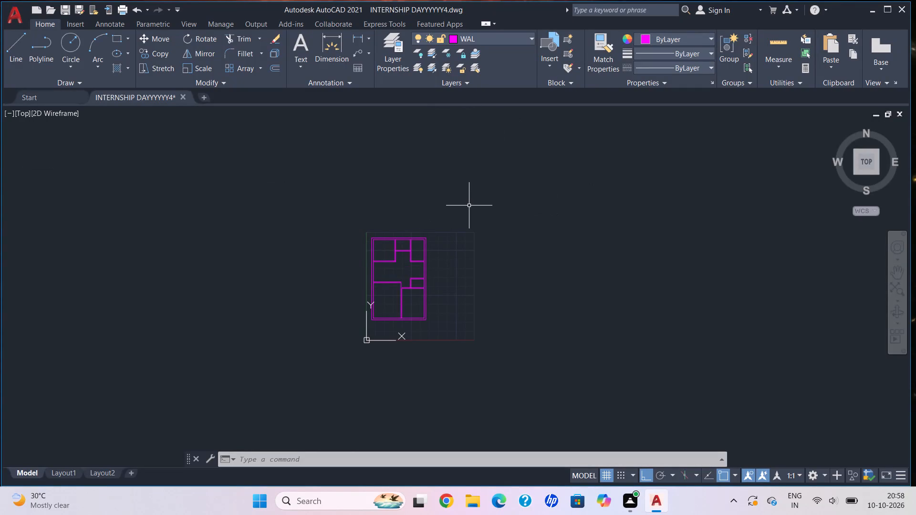
Place the Door - Imperial block from the architectural tool palette in the empty area east of the house plan.
scroll(399, 0, "up", 1)
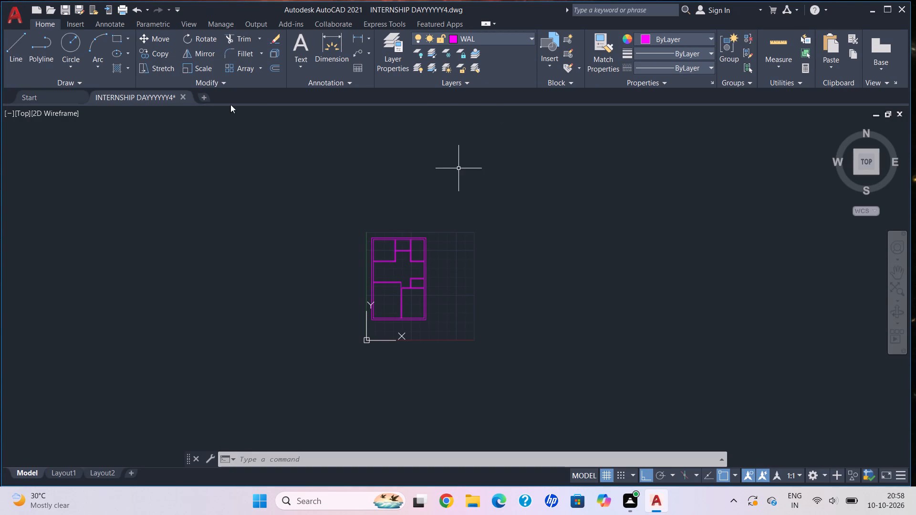
scroll(429, 264, "up", 1)
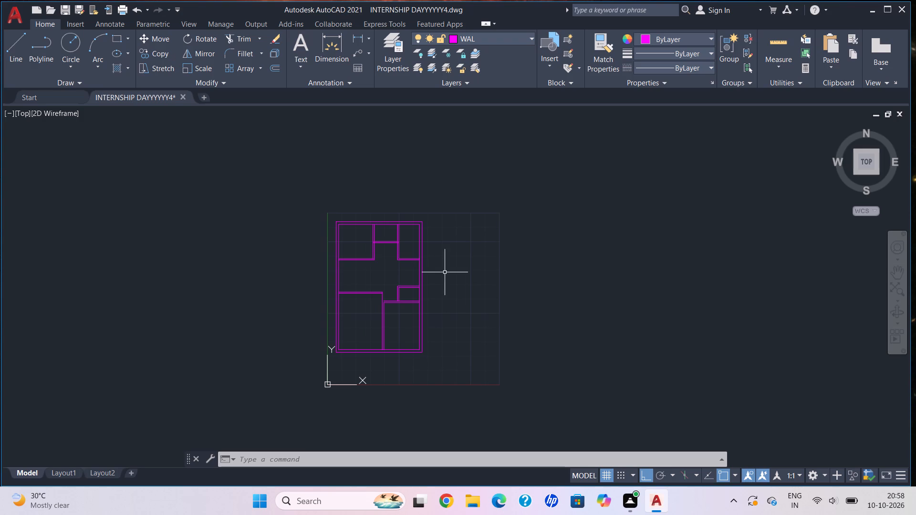
scroll(581, 0, "down", 1)
scroll(370, 239, "up", 3)
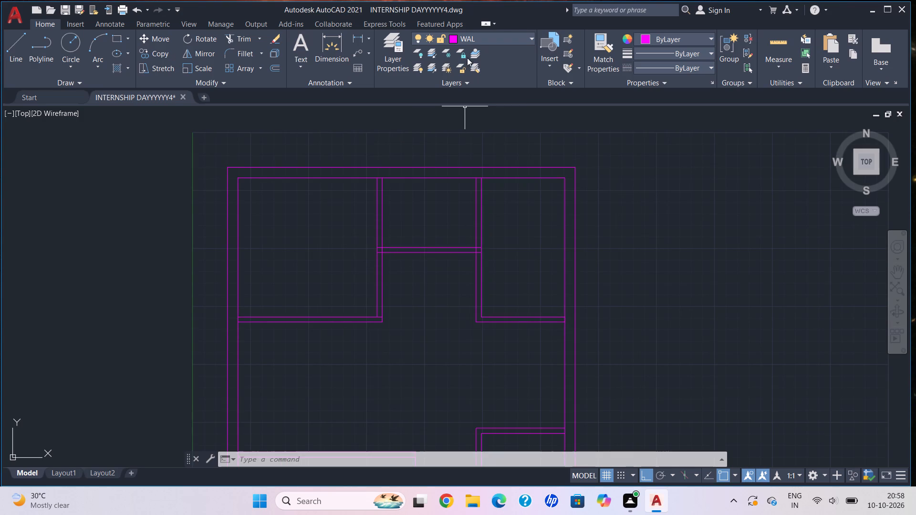
left_click(531, 37)
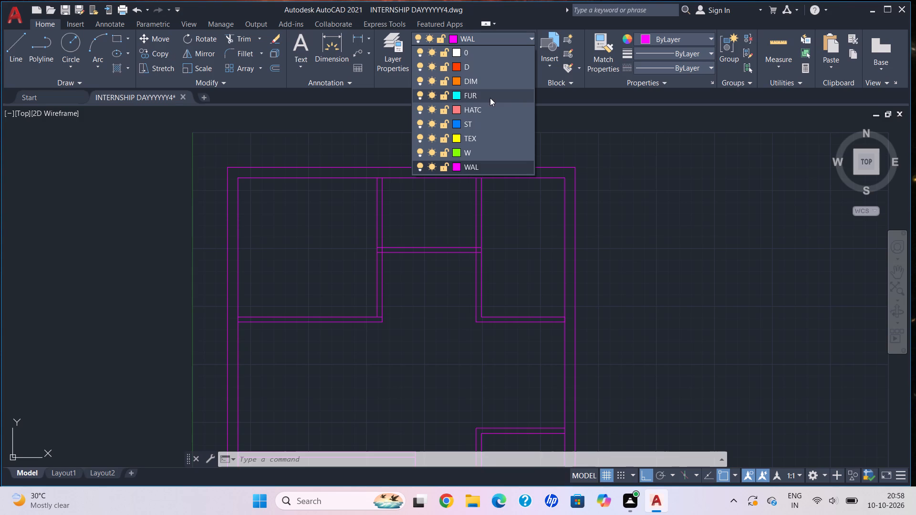
left_click(593, 165)
key("t")
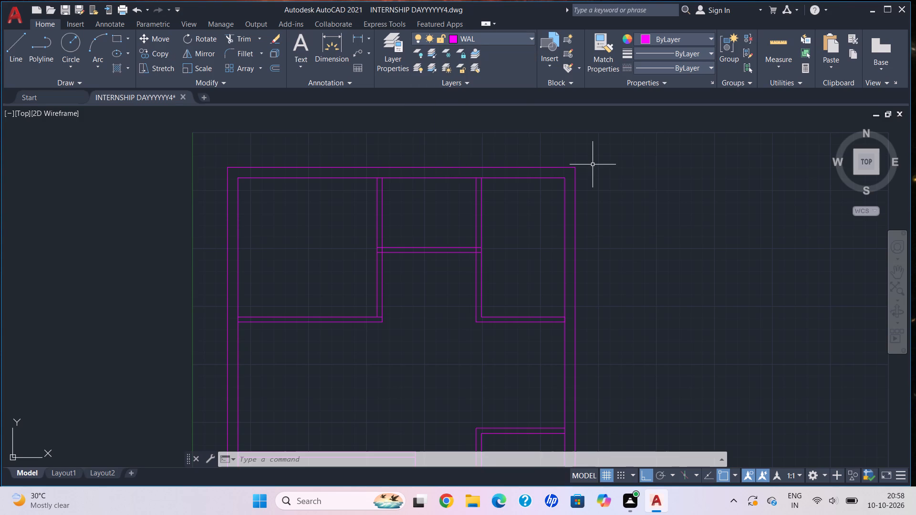
key("i")
key("BackSpace")
type("ool")
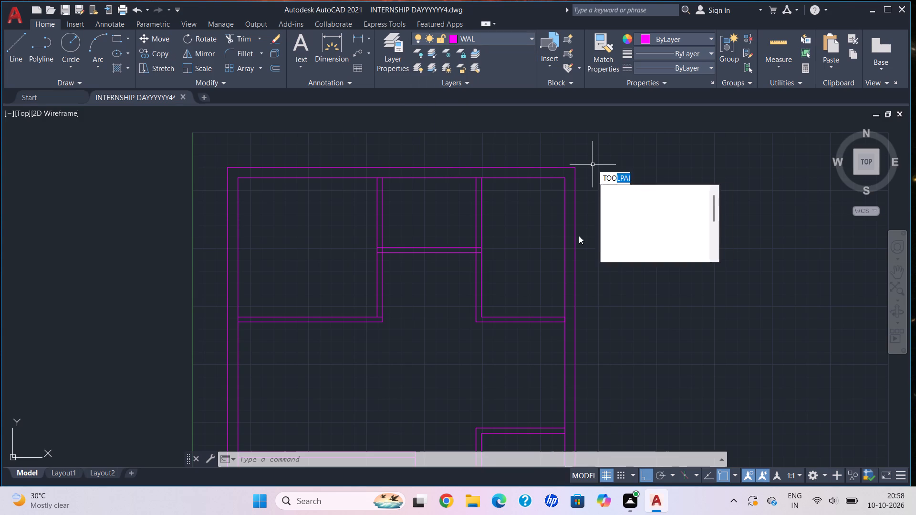
left_click(629, 192)
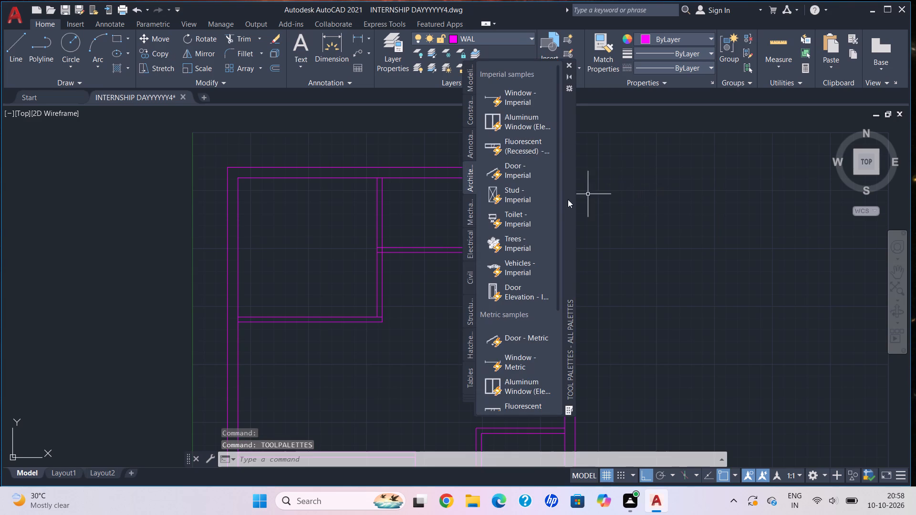
left_click_drag(505, 162, 535, 167)
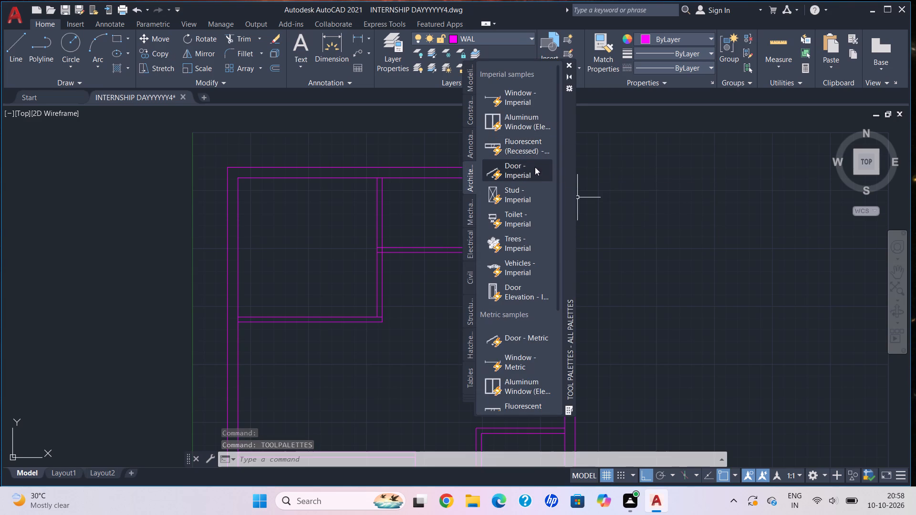
left_click_drag(535, 167, 673, 193)
Place the Toilet - Imperial block just below the door block, and close the tool palettes.
left_click_drag(504, 215, 555, 226)
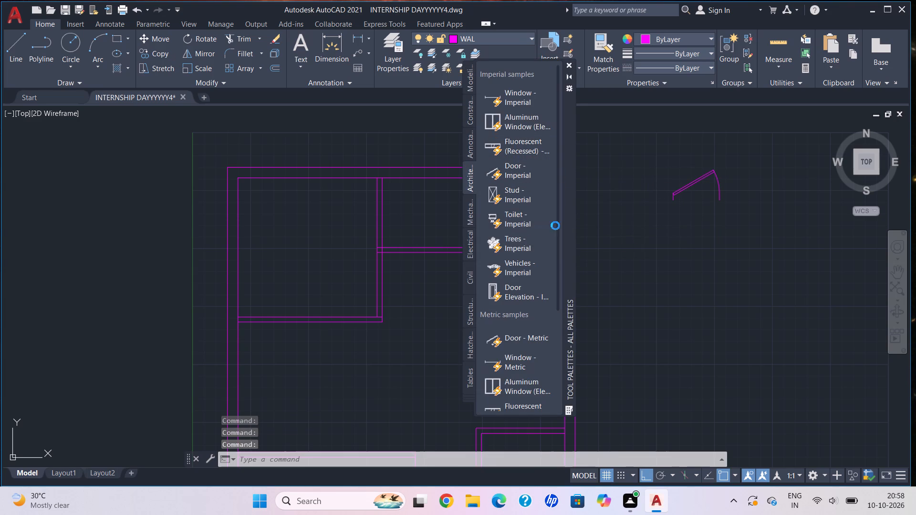
left_click_drag(555, 226, 656, 256)
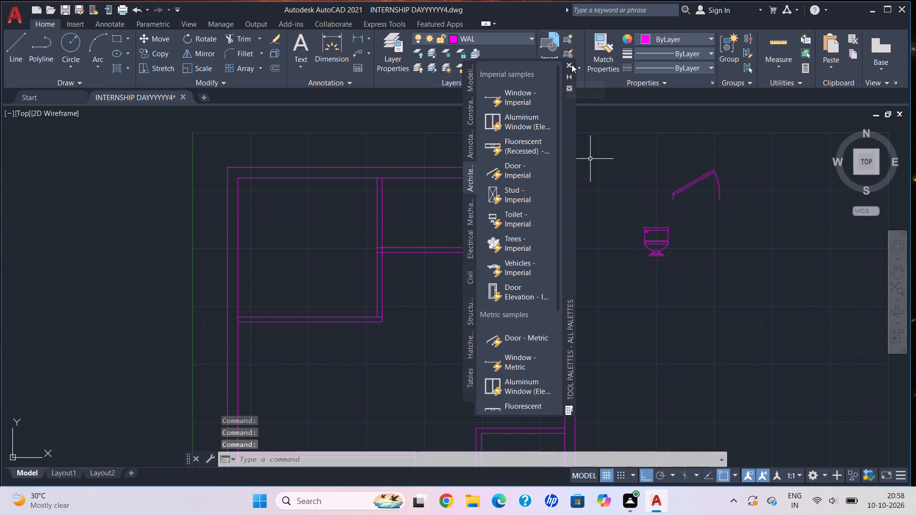
left_click(572, 64)
Assign the door block to layer D.
left_click(713, 173)
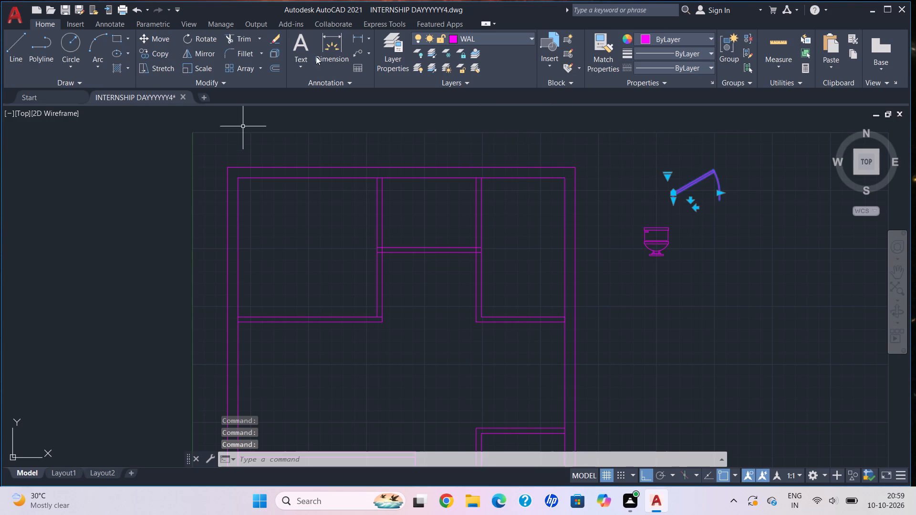
left_click(533, 36)
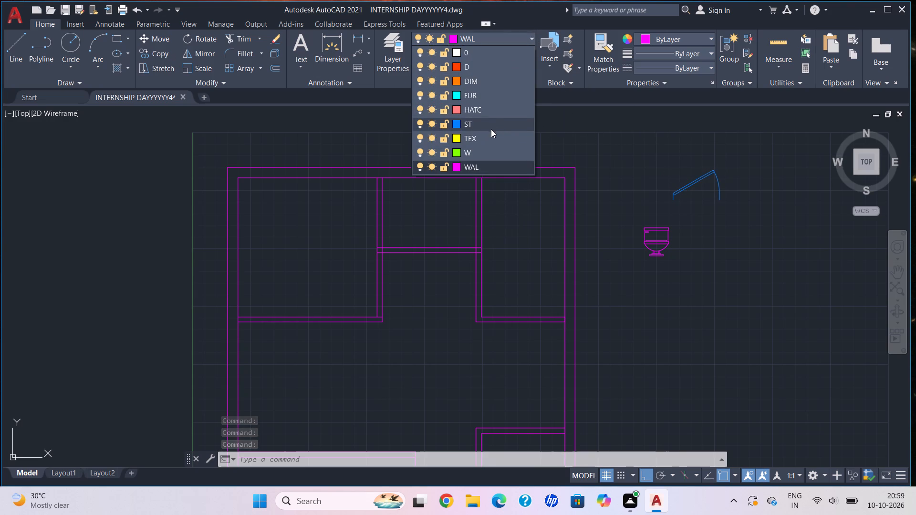
left_click(478, 70)
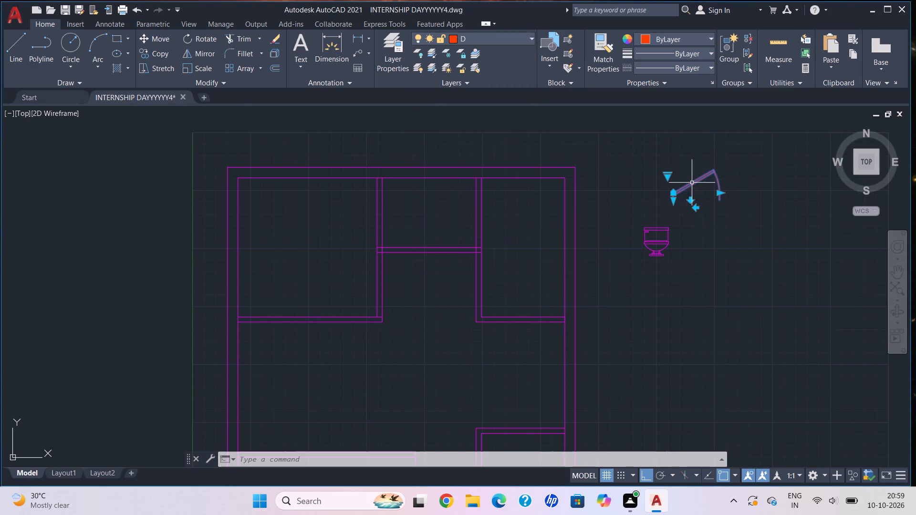
Set the door block's opening angle to Open 90º and deselect it.
left_click(670, 175)
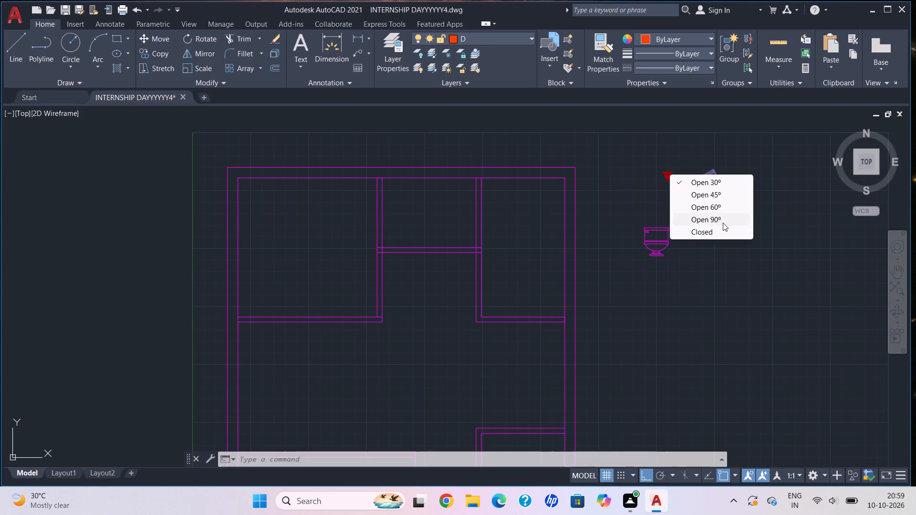
left_click(723, 223)
middle_click_drag(715, 210, 662, 261)
scroll(662, 261, "down", 1)
middle_click_drag(656, 256, 568, 236)
scroll(568, 236, "down", 1)
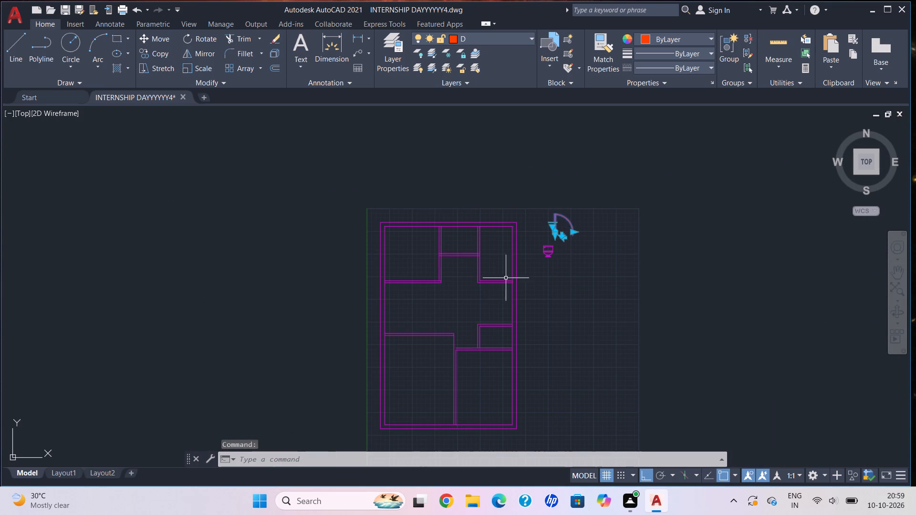
key("Escape")
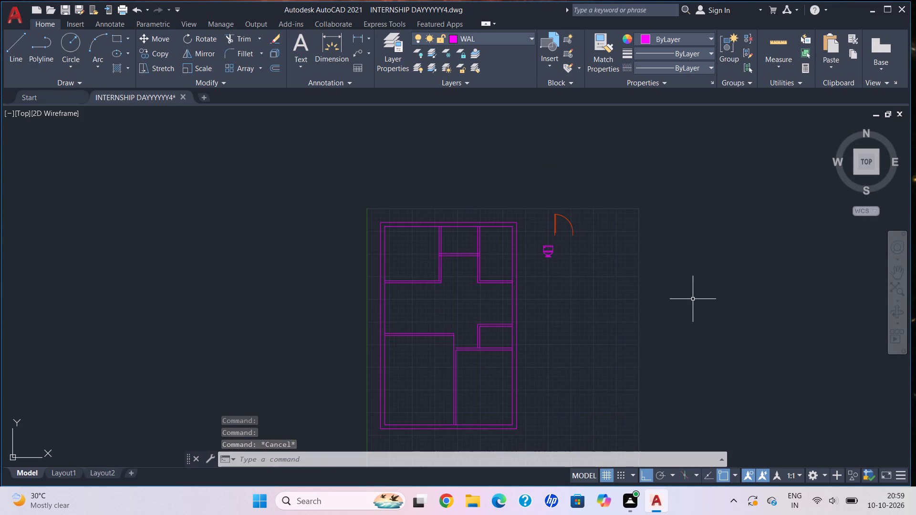
Scale the door block by reference from its hinge-side lower endpoint, making the width between the two jamb endpoints 3'.
scroll(580, 229, "up", 2)
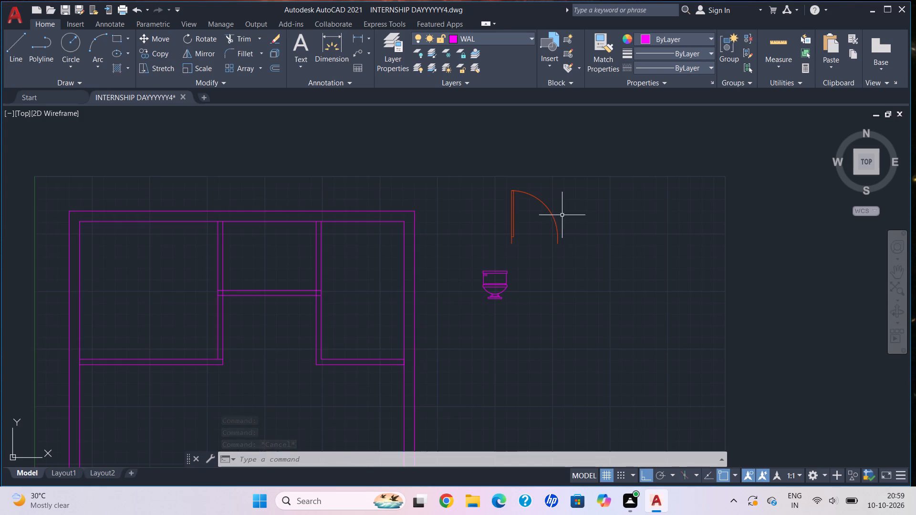
scroll(561, 215, "up", 2)
left_click(408, 143)
left_click(738, 369)
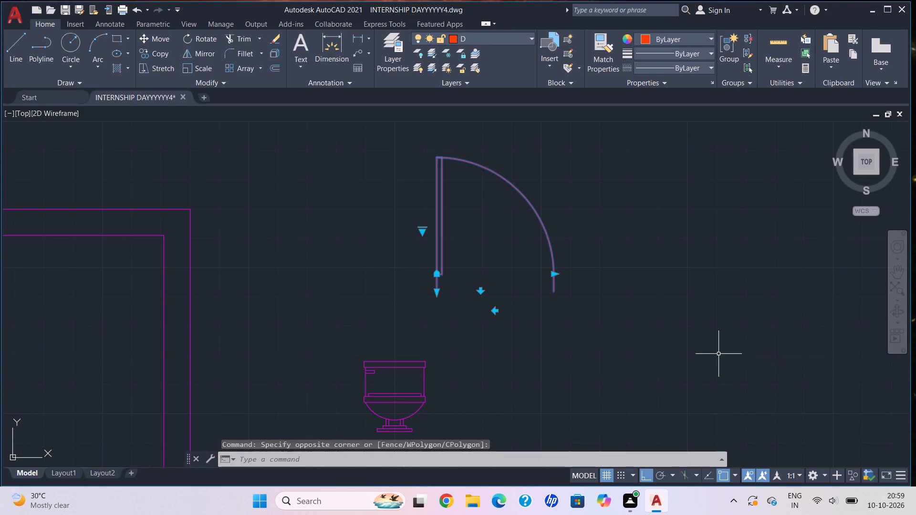
key("s")
key("c")
left_click(764, 379)
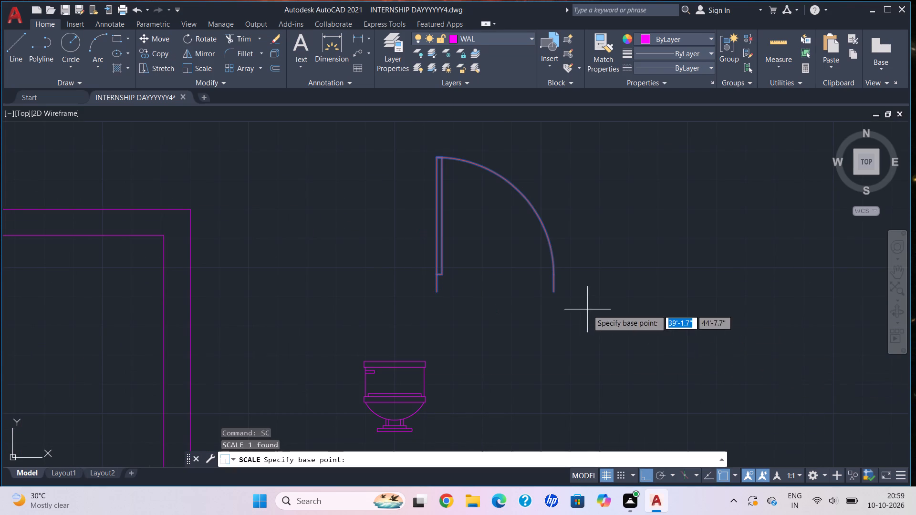
scroll(440, 282, "up", 2)
left_click(429, 310)
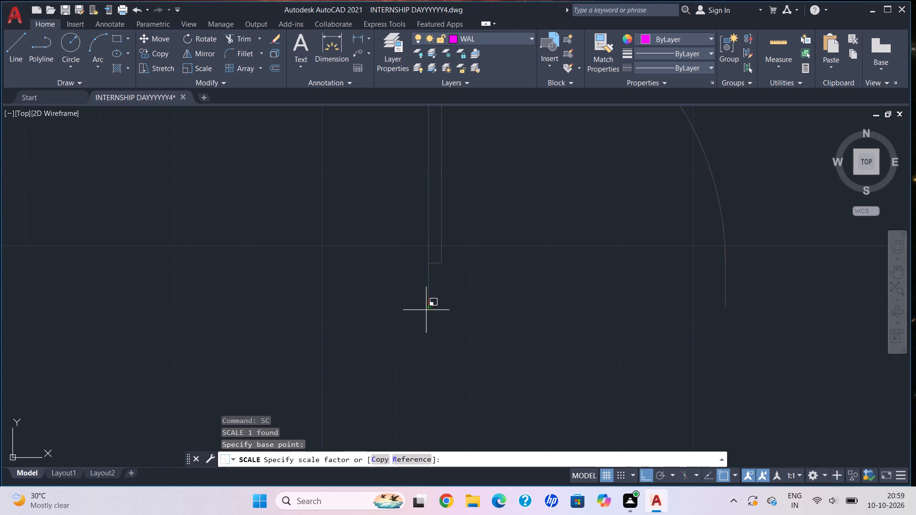
left_click(408, 462)
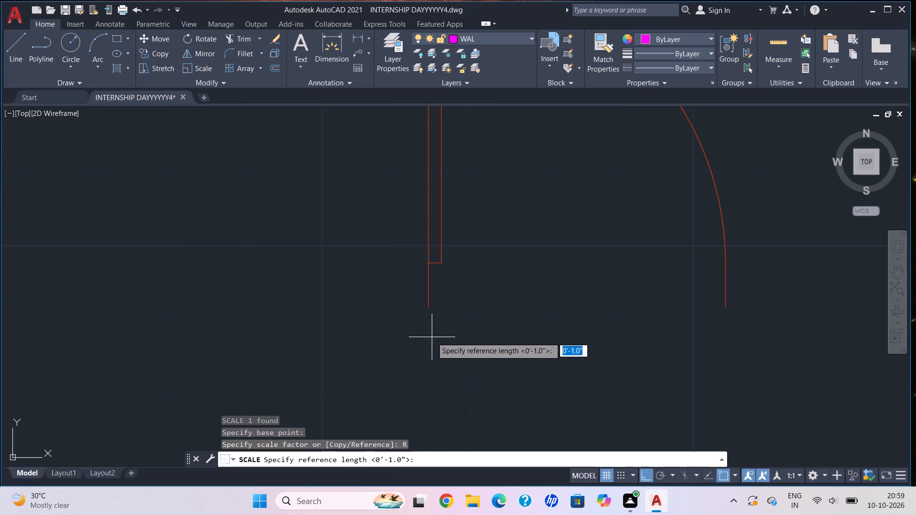
left_click(431, 310)
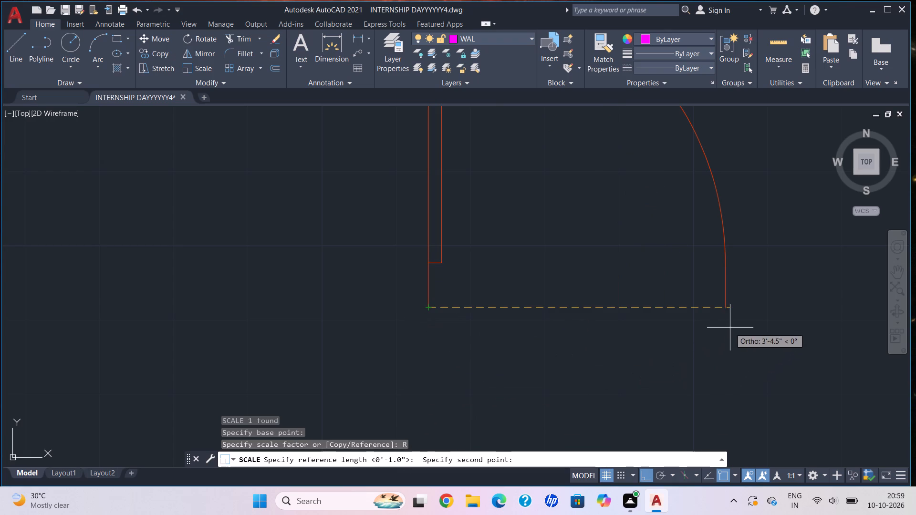
left_click(728, 308)
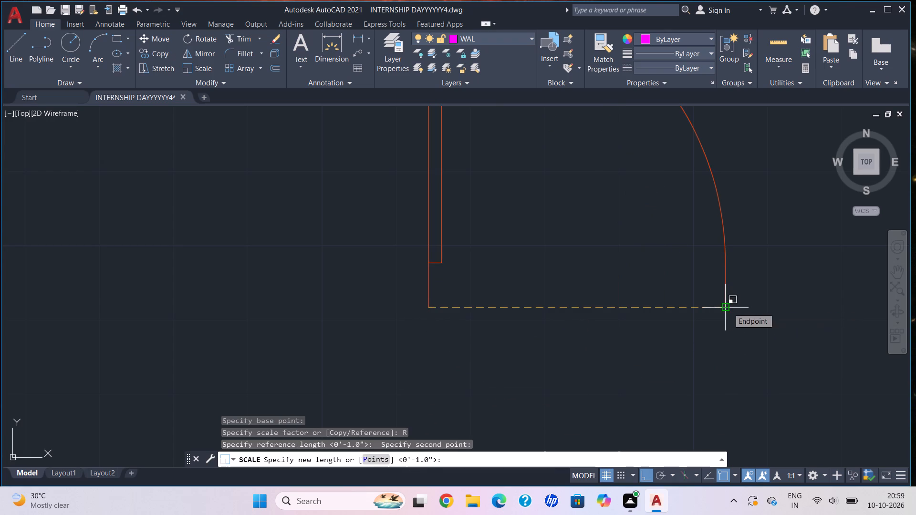
type("3'")
key("Return")
Copy the door with Ortho off, from its hinge-side lower endpoint to about 10'-4.5" away, below and east of the toilet.
scroll(743, 291, "down", 2)
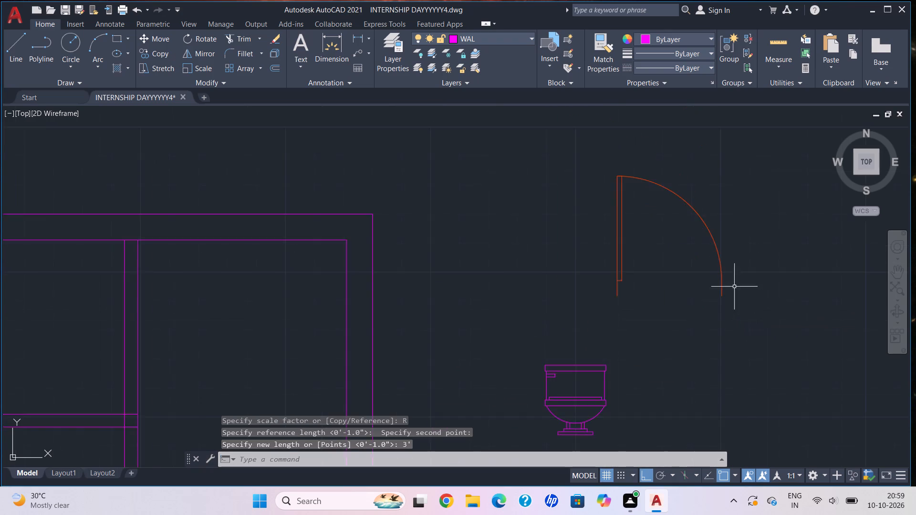
scroll(734, 287, "down", 1)
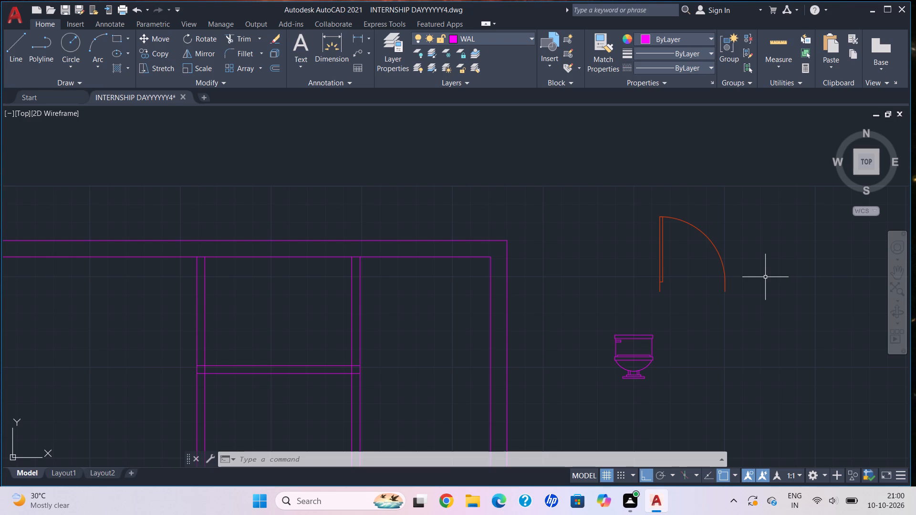
middle_click_drag(674, 221, 561, 157)
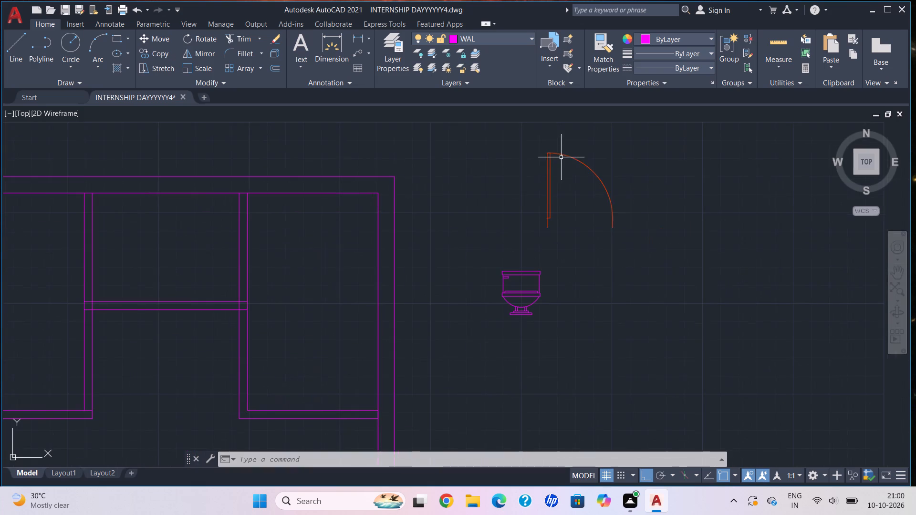
left_click(547, 195)
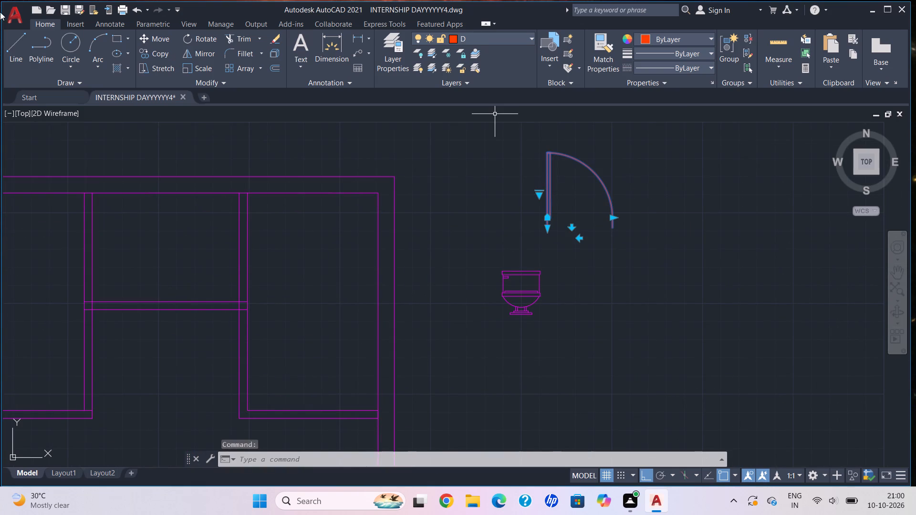
left_click(165, 56)
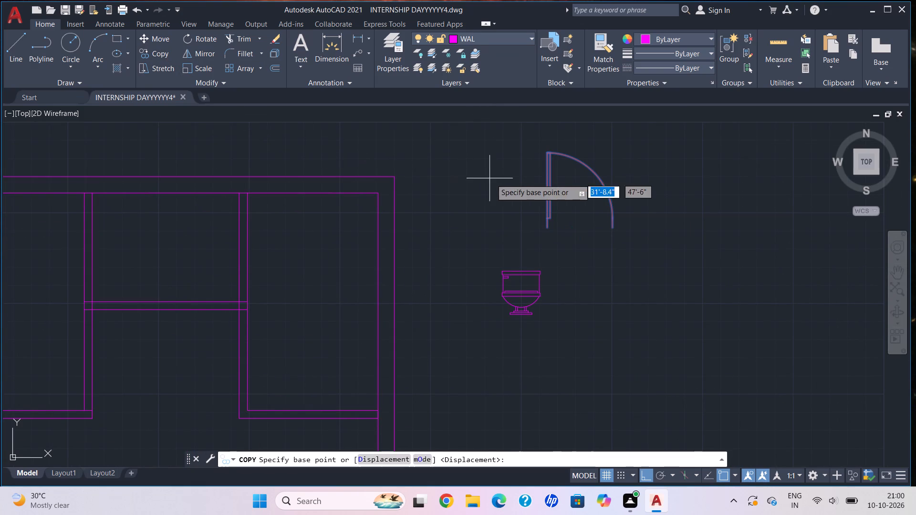
left_click(551, 229)
middle_click_drag(622, 299, 592, 255)
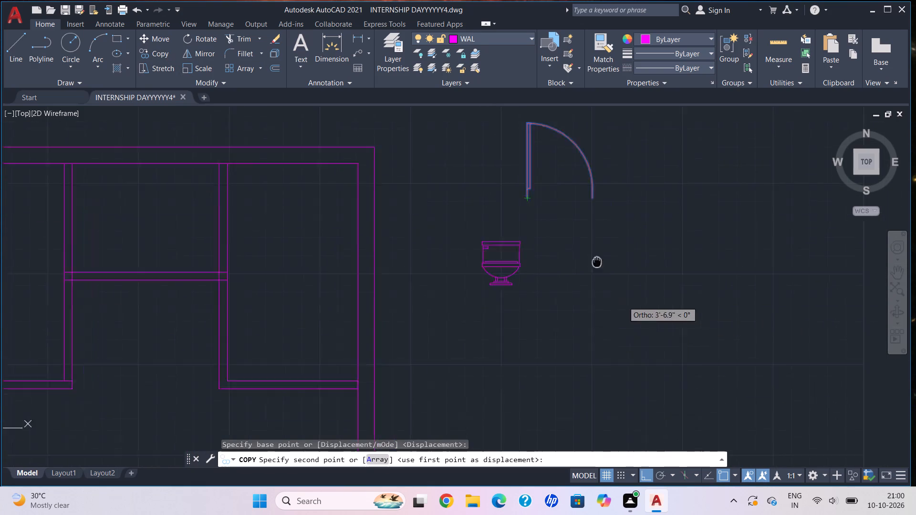
middle_click_drag(592, 255, 569, 222)
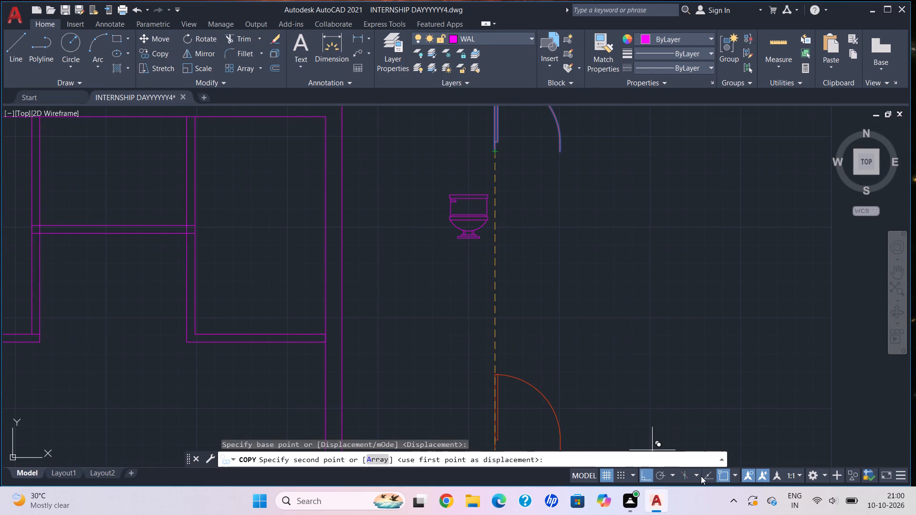
left_click(646, 471)
left_click(652, 313)
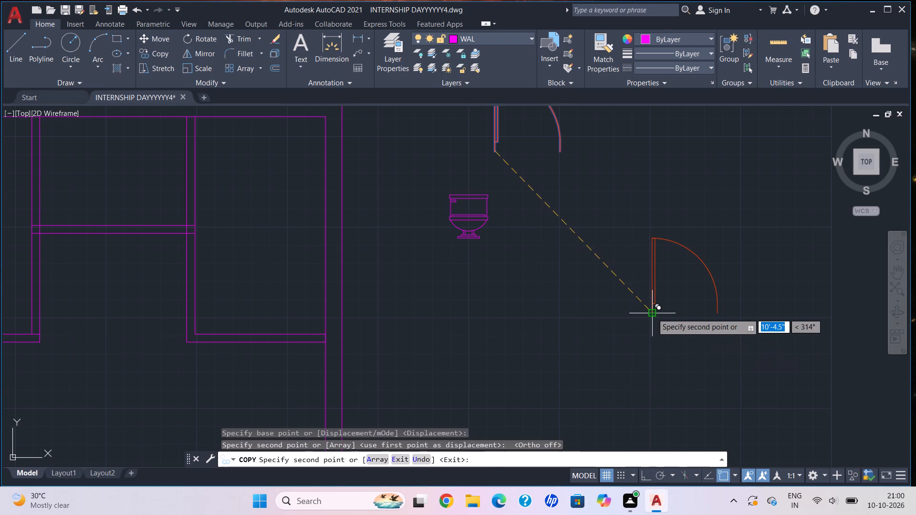
key("Escape")
Mirror the copied door across the vertical line along its hinge-side leaf edge, keeping the source door.
left_click(632, 230)
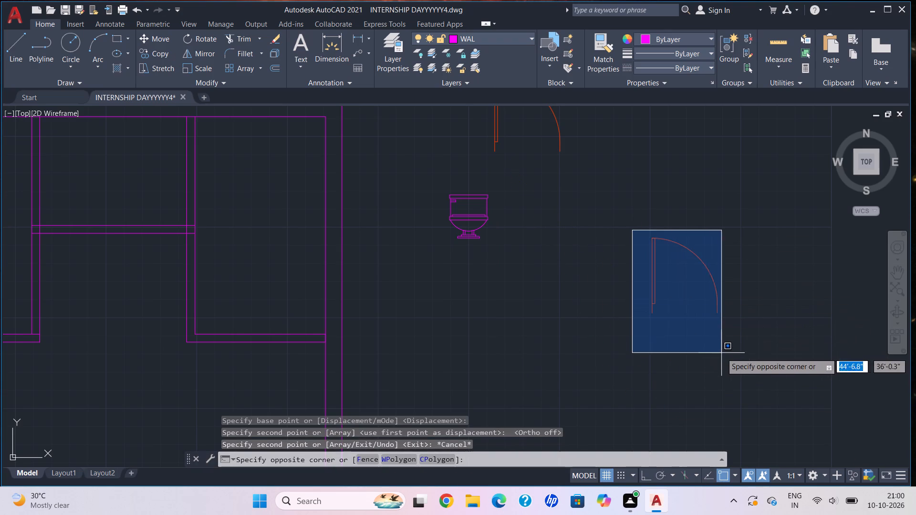
left_click(759, 362)
scroll(670, 353, "down", 1)
middle_click_drag(670, 353, 642, 287)
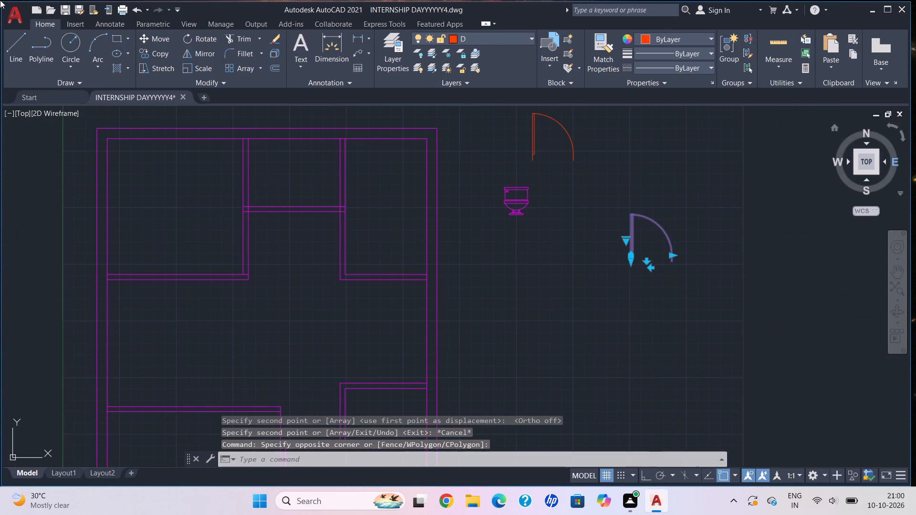
middle_click_drag(641, 223, 637, 218)
middle_click_drag(635, 215, 614, 195)
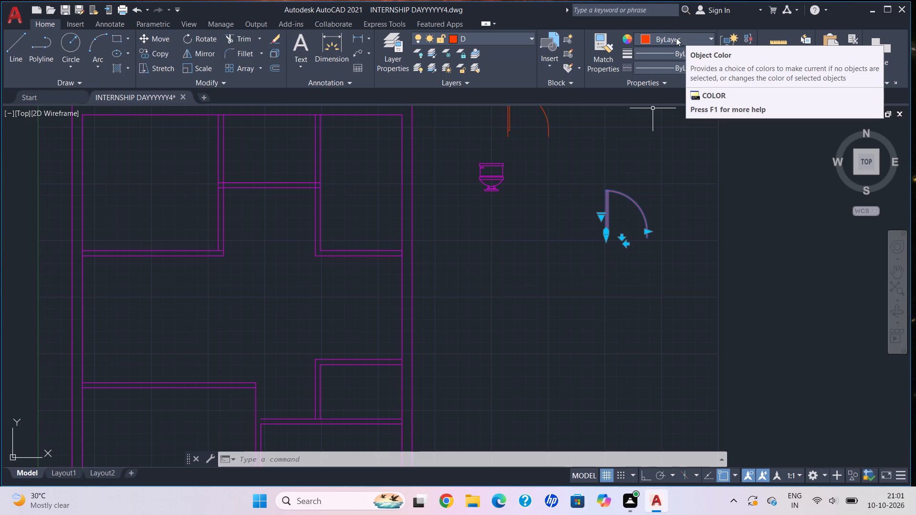
middle_click_drag(639, 223, 607, 250)
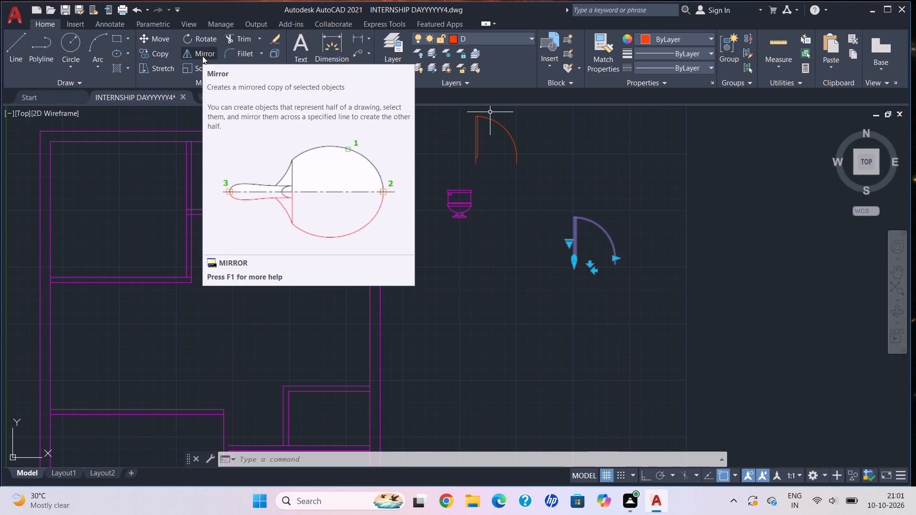
middle_click_drag(430, 153, 396, 183)
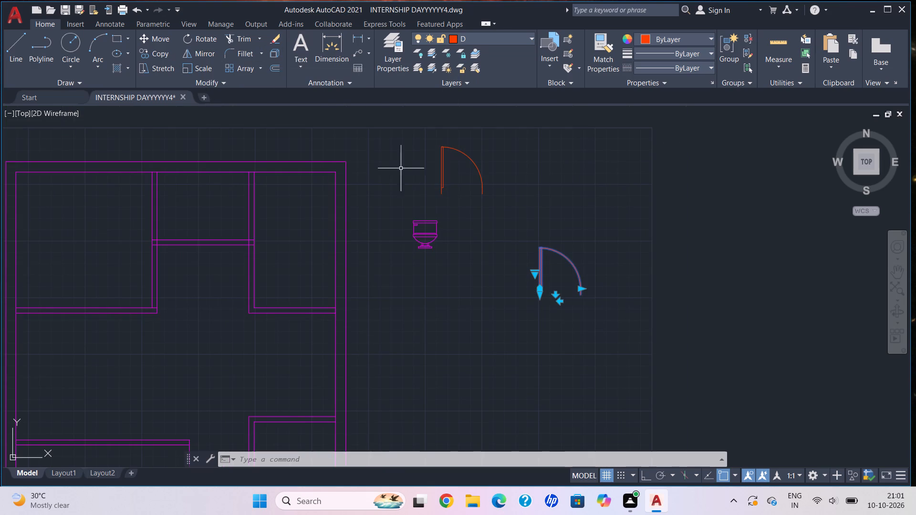
key("Escape")
left_click(542, 283)
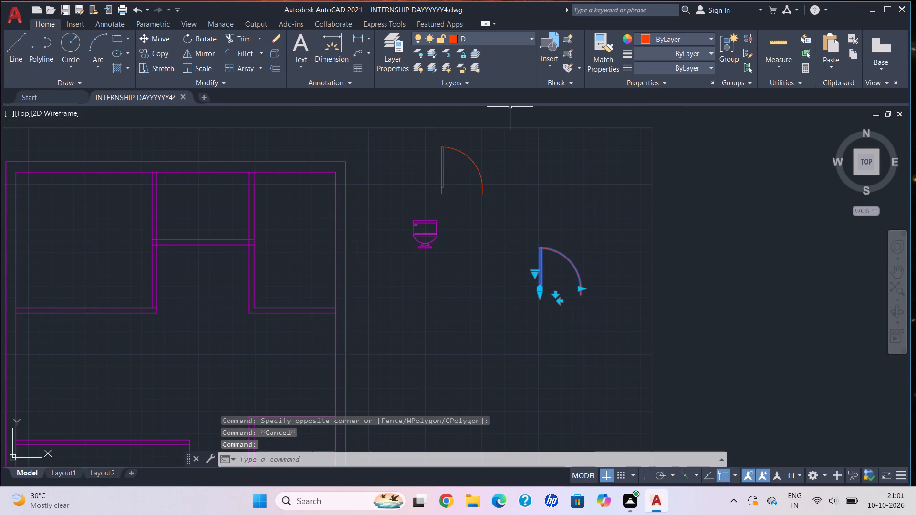
middle_click_drag(489, 278, 485, 221)
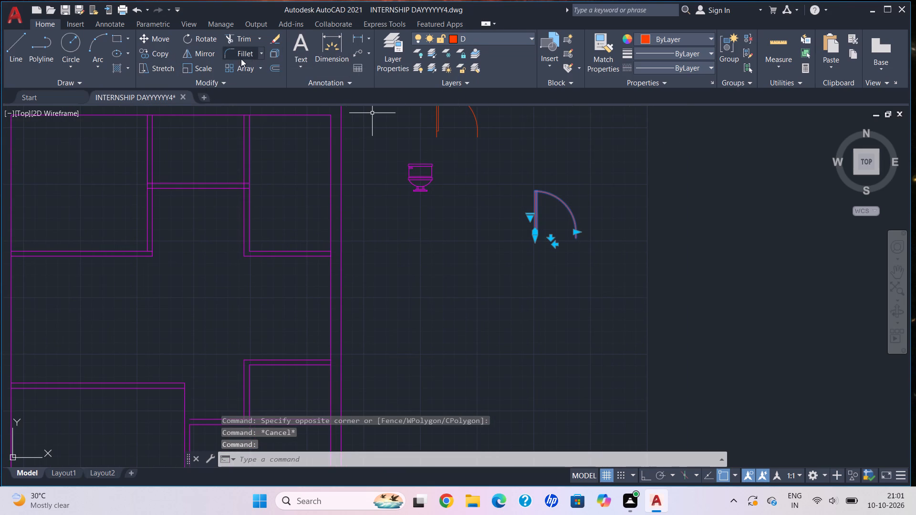
left_click(209, 57)
scroll(540, 207, "up", 3)
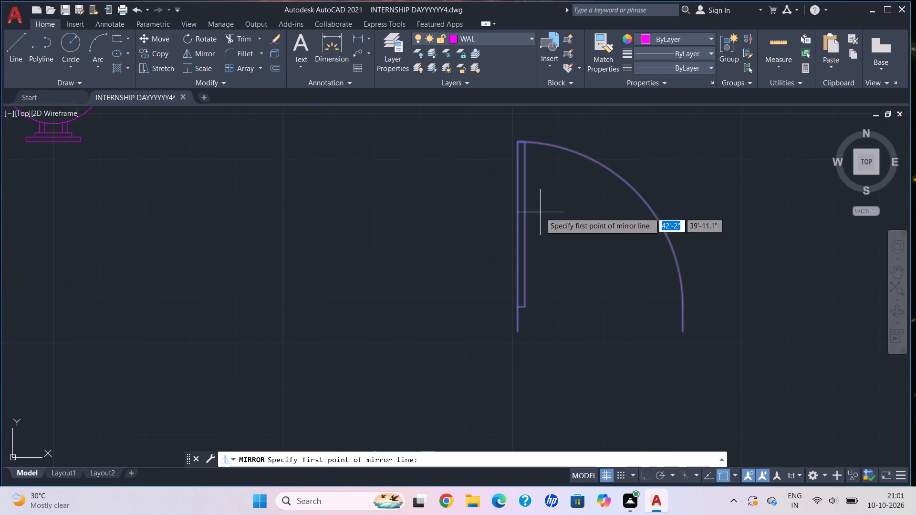
left_click(521, 331)
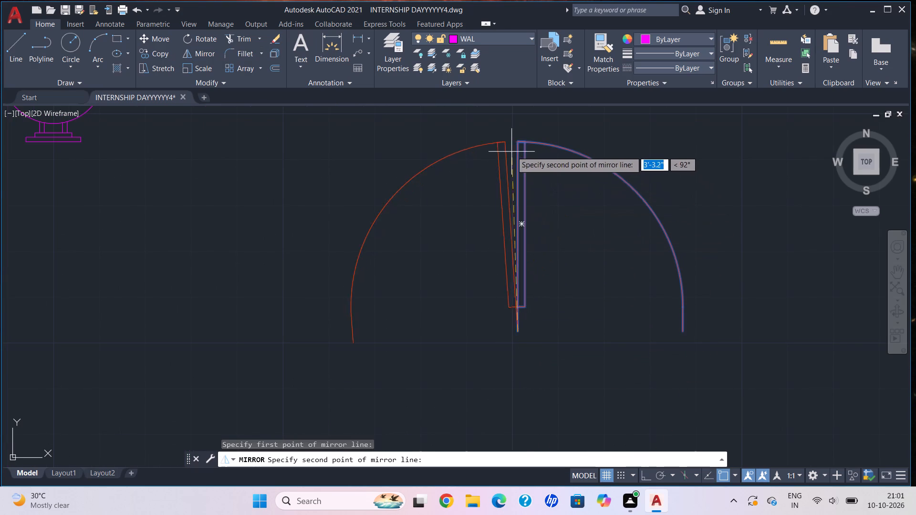
scroll(513, 148, "up", 4)
left_click(529, 118)
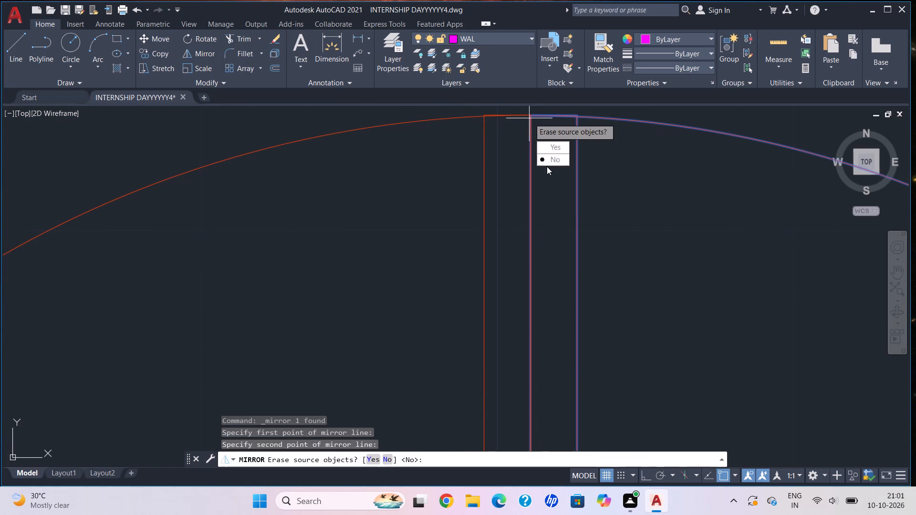
left_click_drag(549, 159, 529, 118)
Copy the mirrored west-swinging door from its hinge-side lower endpoint to the empty area below the door pair.
scroll(561, 227, "down", 4)
middle_click_drag(556, 205, 543, 158)
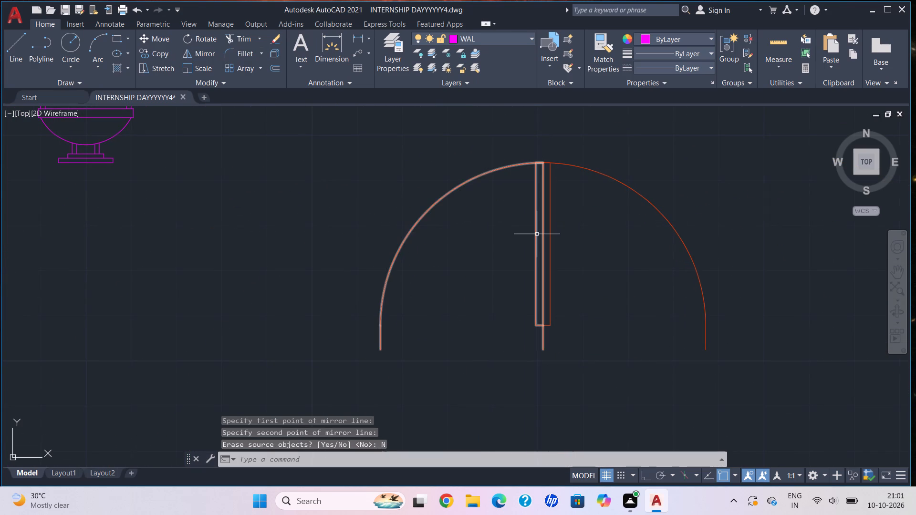
left_click(537, 234)
left_click(168, 53)
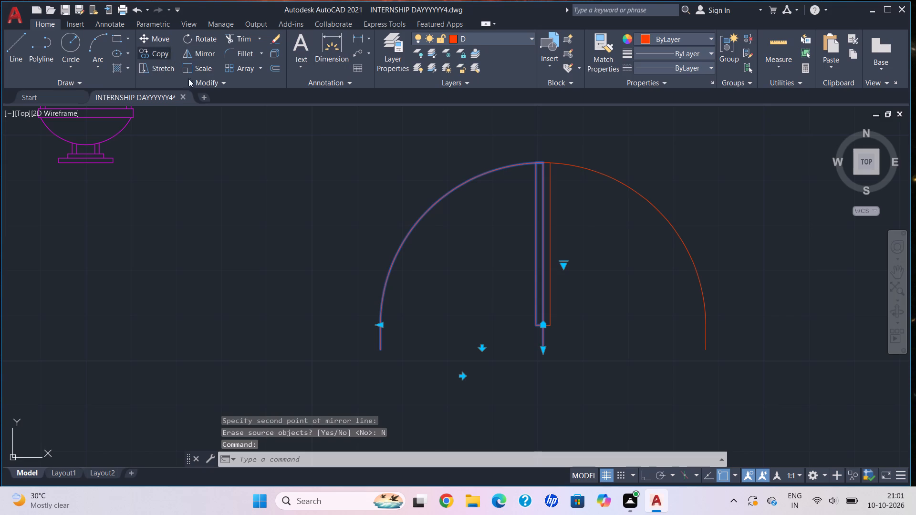
left_click(542, 351)
scroll(567, 376, "down", 3)
middle_click_drag(567, 366, 567, 368)
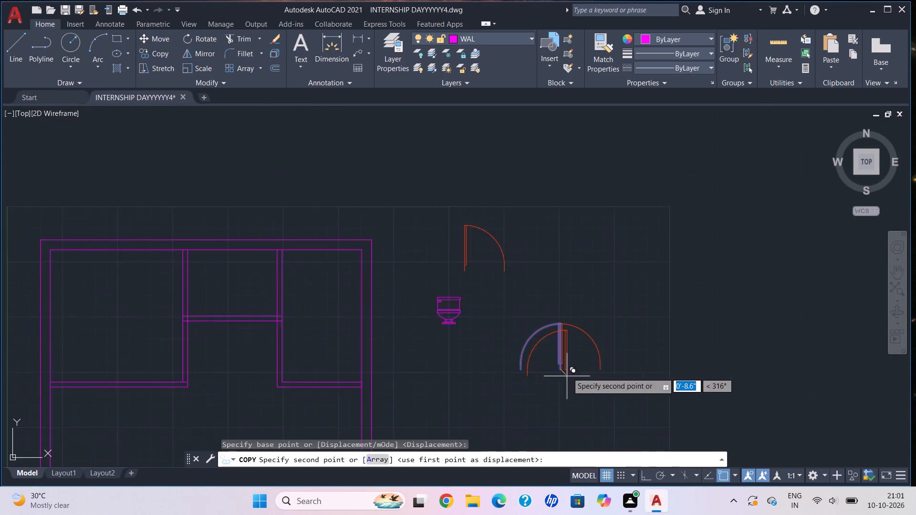
middle_click_drag(567, 368, 541, 215)
left_click(544, 339)
key("Escape")
Rotate the newly copied door 90 degrees about its hinge-side lower endpoint.
left_click(481, 278)
left_click(609, 389)
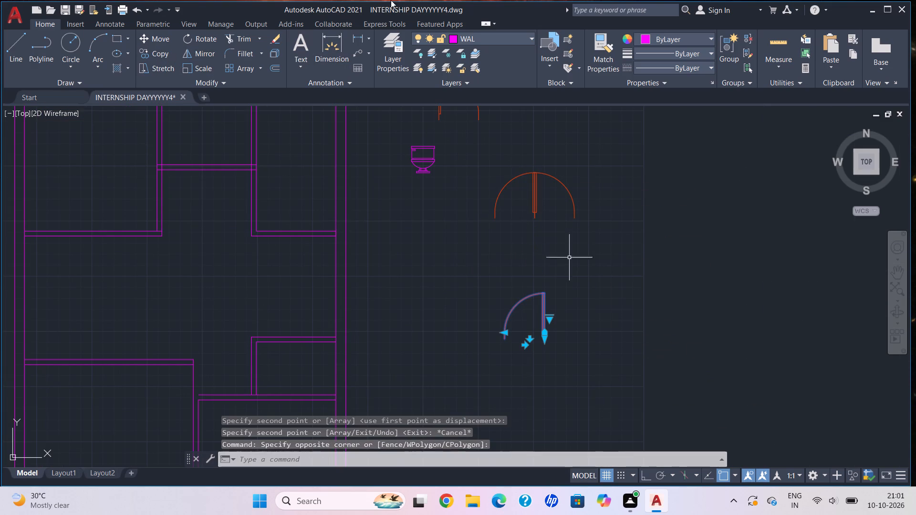
left_click(212, 41)
scroll(571, 378, "up", 1)
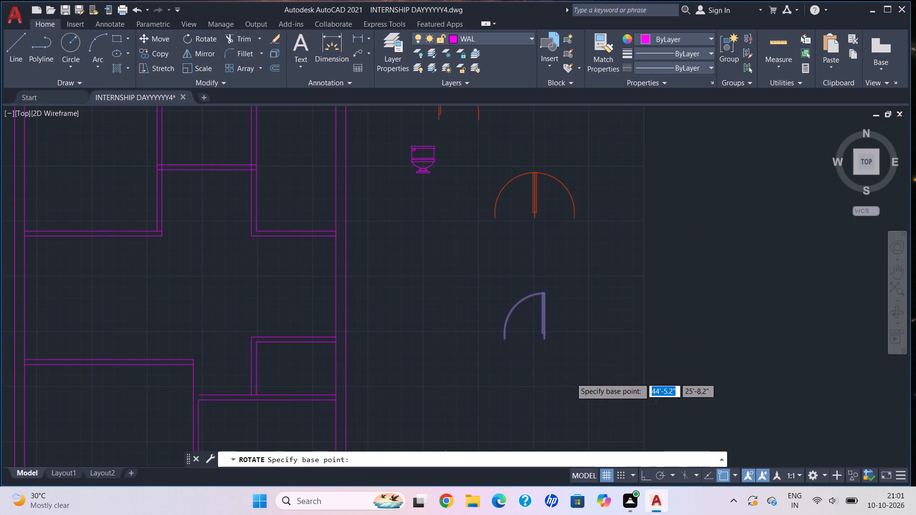
scroll(571, 378, "up", 2)
left_click(461, 229)
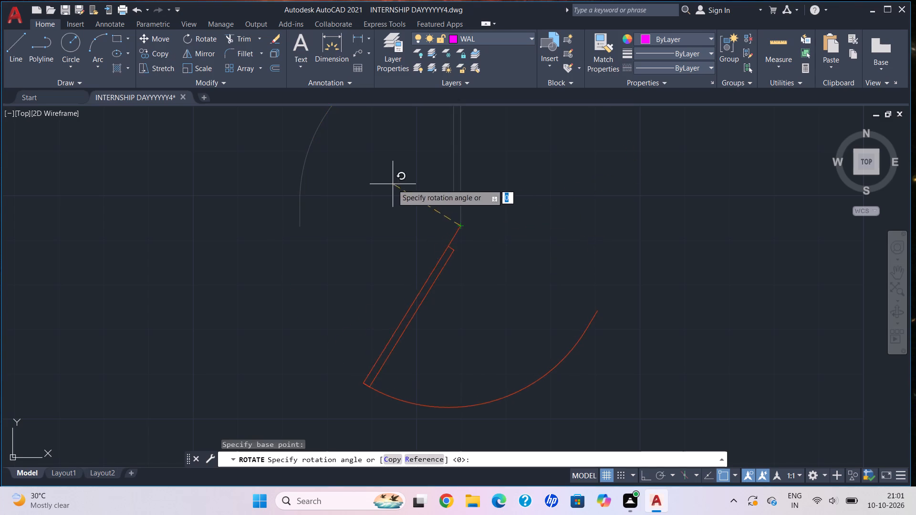
middle_click_drag(390, 184, 463, 284)
scroll(463, 284, "down", 1)
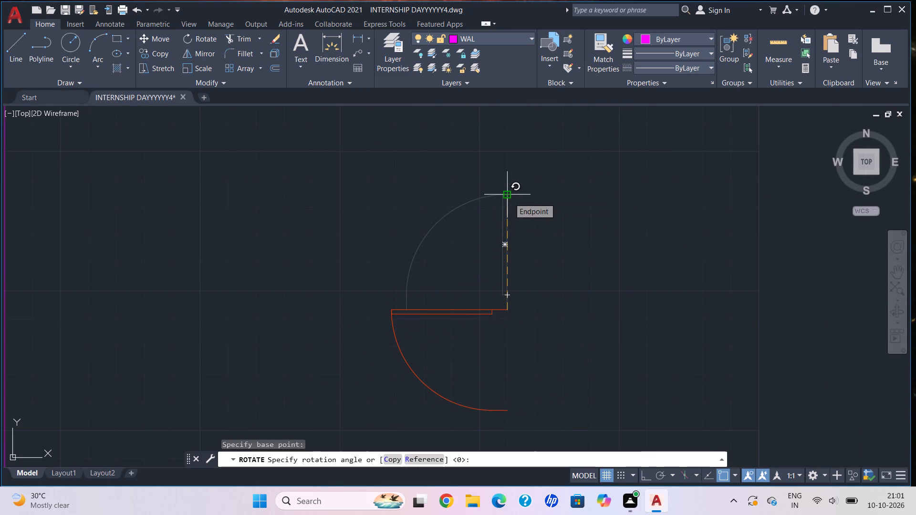
type("90")
key("Return")
Mirror the rotated door across the vertical line through its two jamb endpoints, keeping the source, to form a double door.
scroll(518, 234, "down", 1)
middle_click_drag(444, 182, 376, 137)
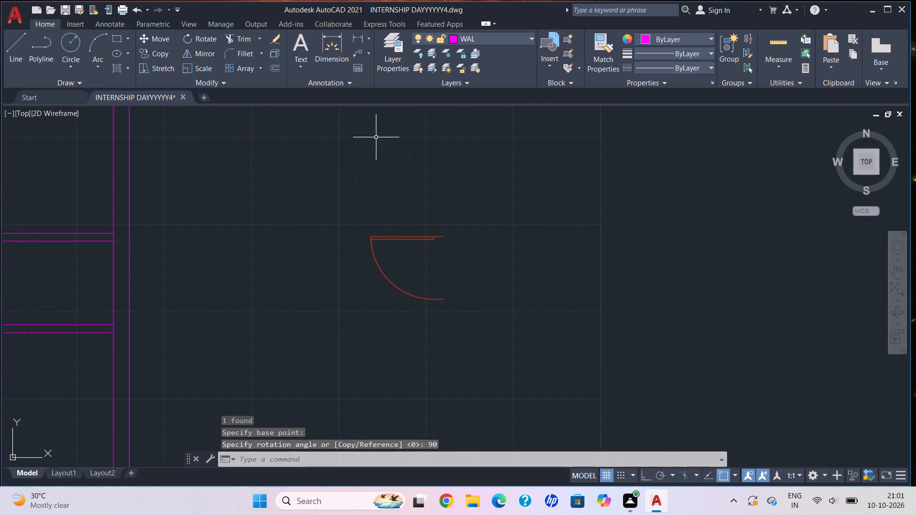
left_click(282, 177)
left_click_drag(495, 325, 498, 330)
left_click(202, 53)
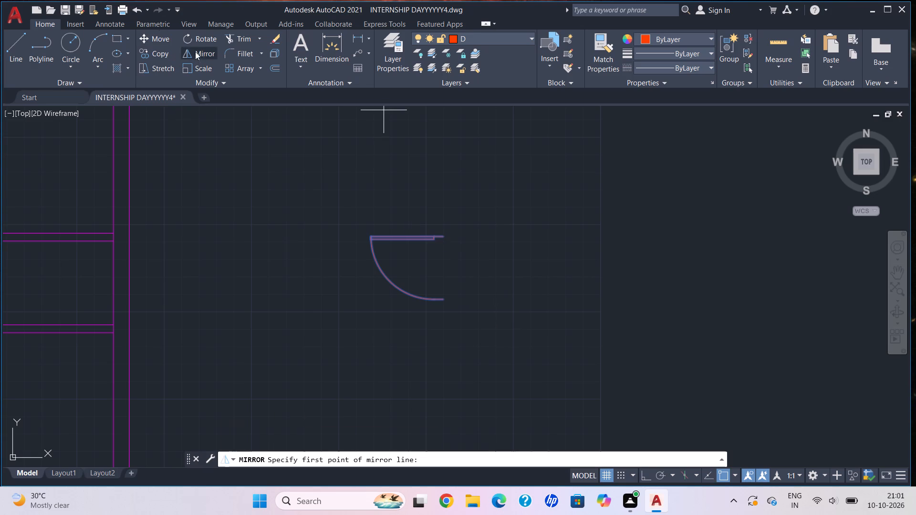
scroll(451, 213, "up", 2)
left_click(425, 267)
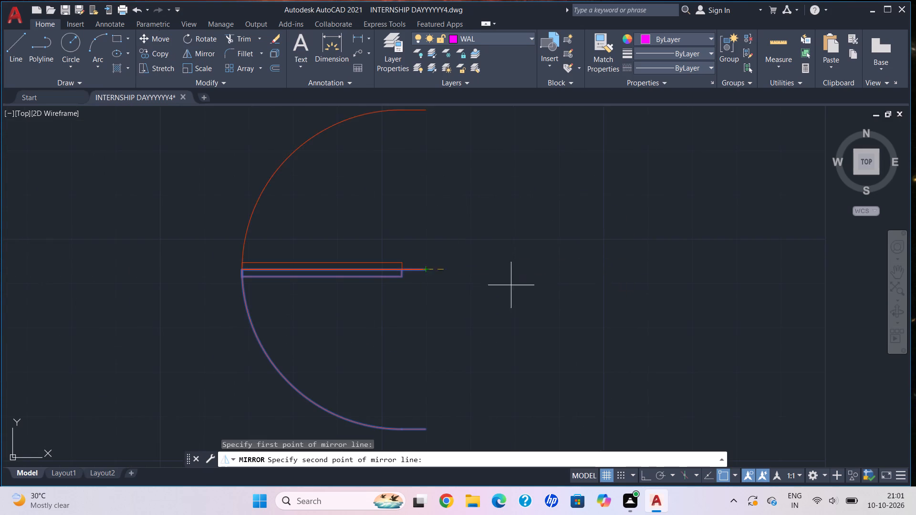
scroll(531, 297, "down", 3)
middle_click_drag(526, 299, 465, 194)
scroll(450, 236, "up", 4)
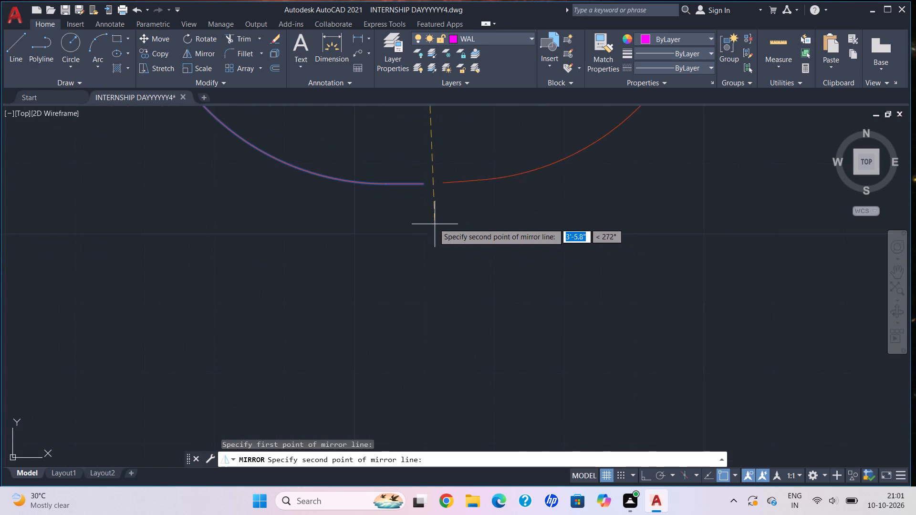
left_click(424, 185)
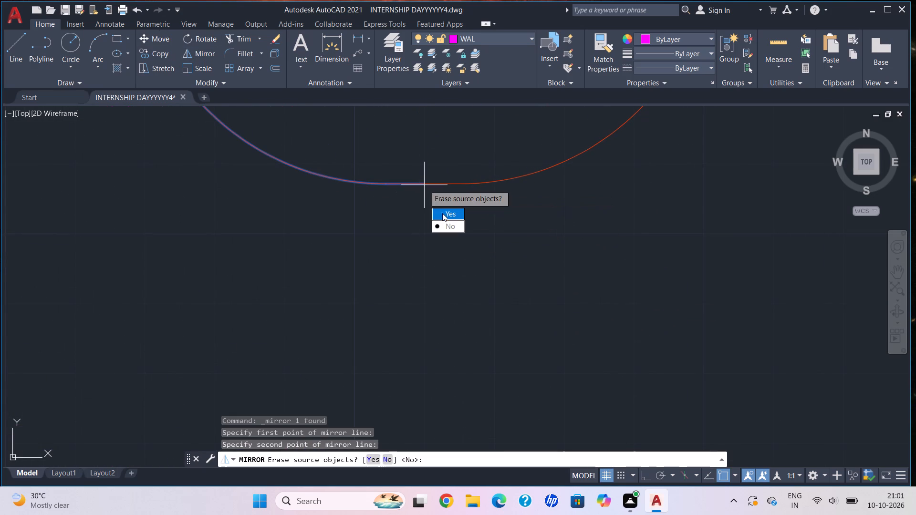
left_click_drag(448, 224, 424, 185)
key("Escape")
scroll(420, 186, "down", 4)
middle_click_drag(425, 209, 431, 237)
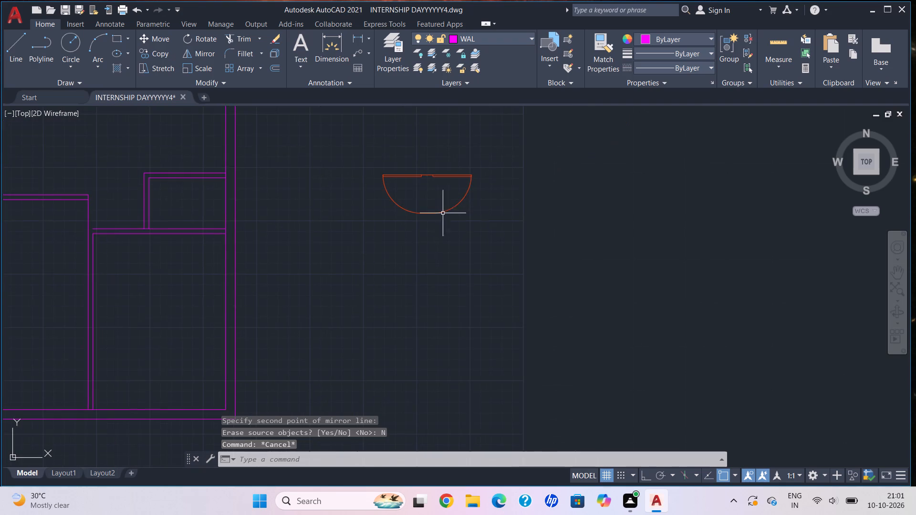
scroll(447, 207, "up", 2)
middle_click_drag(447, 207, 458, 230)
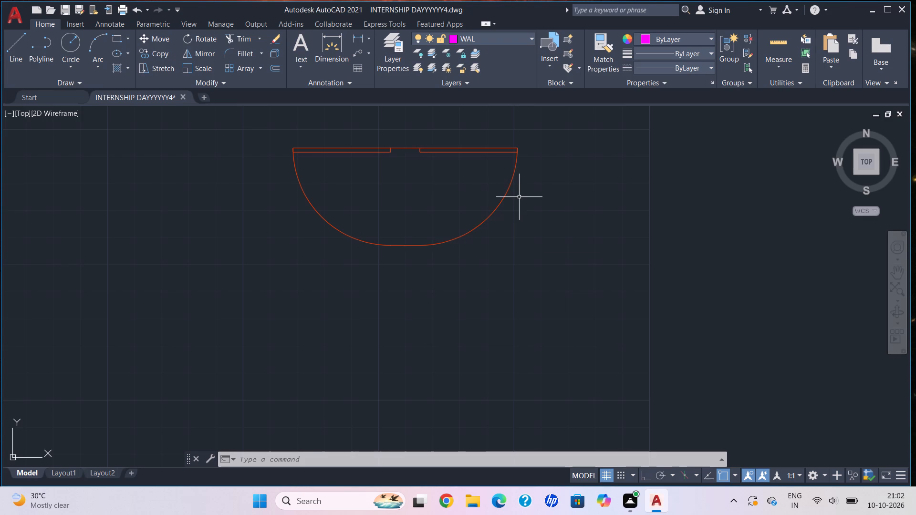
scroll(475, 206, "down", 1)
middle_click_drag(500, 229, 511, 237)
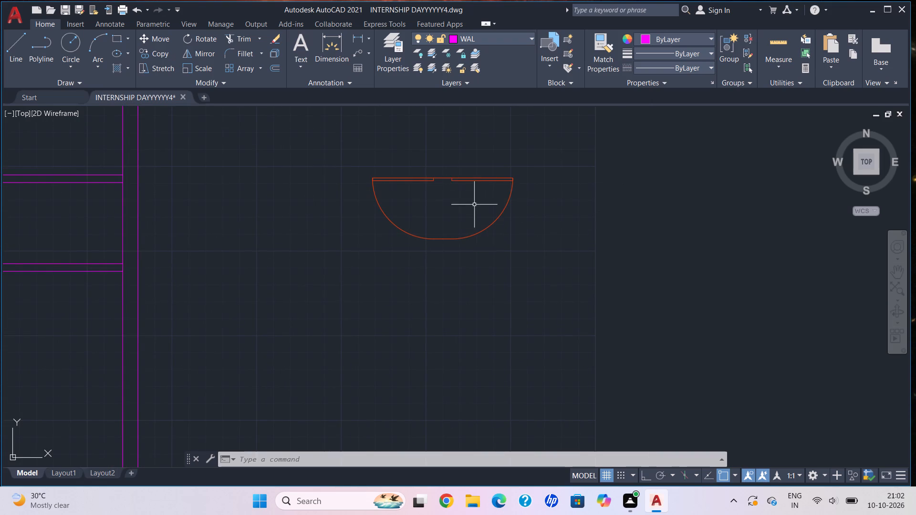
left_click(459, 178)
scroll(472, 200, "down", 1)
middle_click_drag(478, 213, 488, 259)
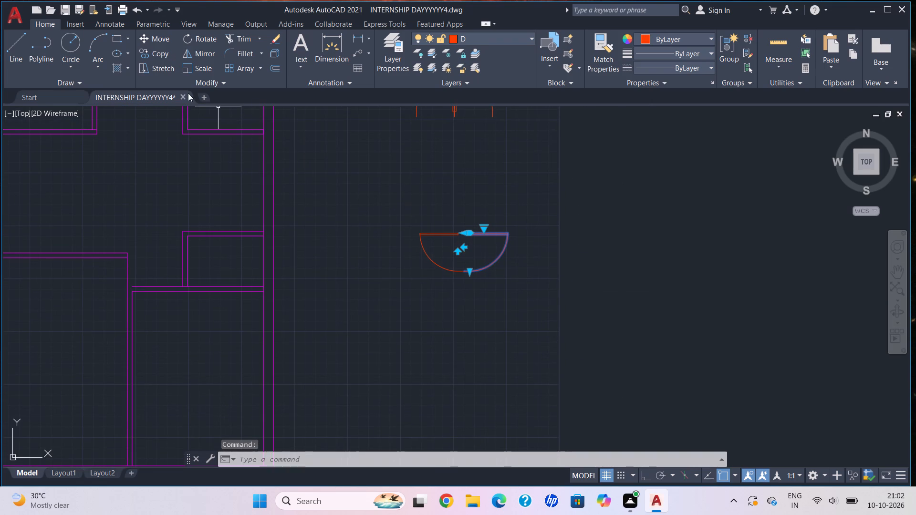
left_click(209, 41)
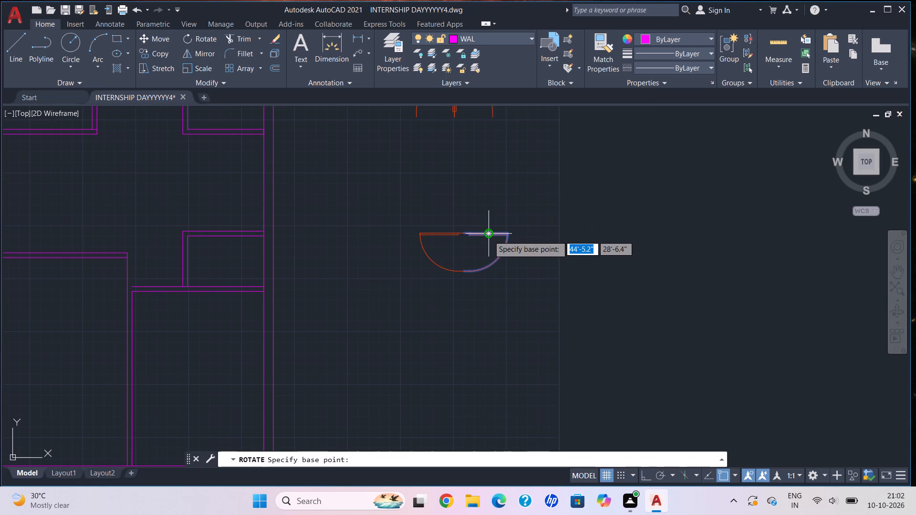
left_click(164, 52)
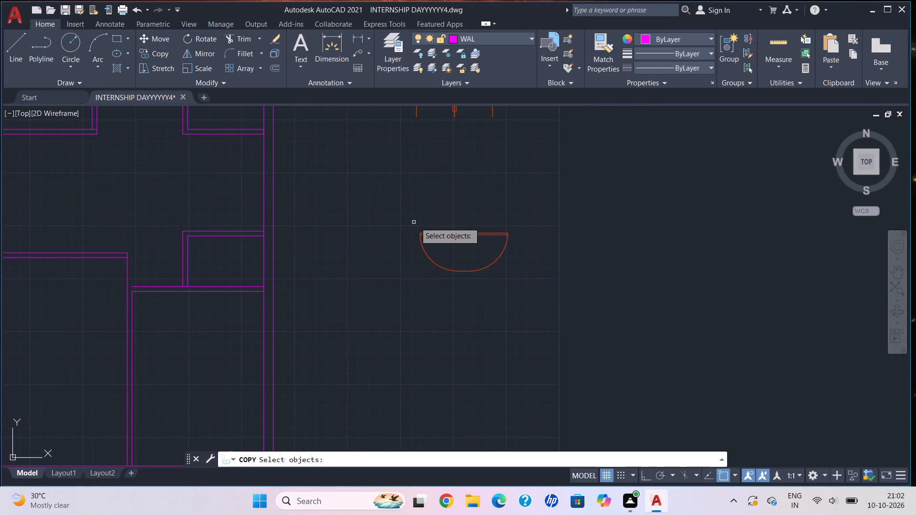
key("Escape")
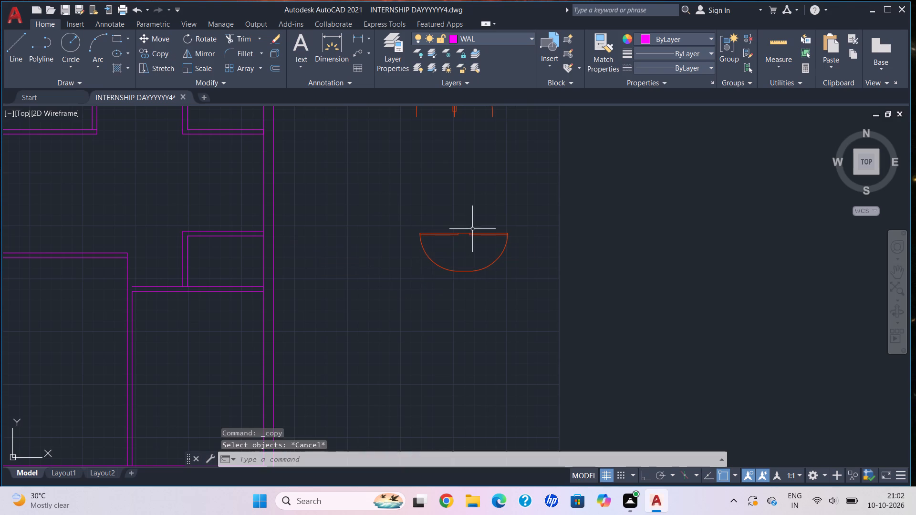
Copy the double door's eastern leaf block from its hinge-side upper endpoint to the empty area below the double door.
left_click(479, 234)
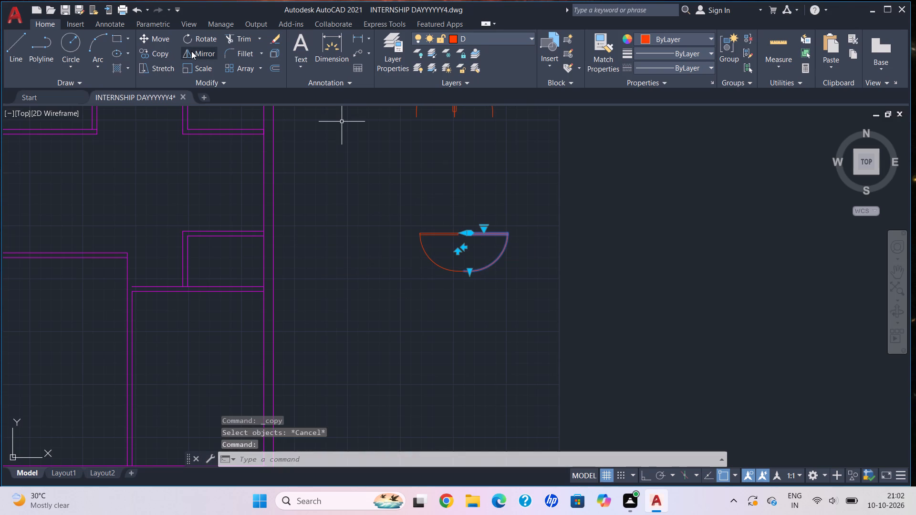
left_click(165, 51)
scroll(461, 247, "up", 3)
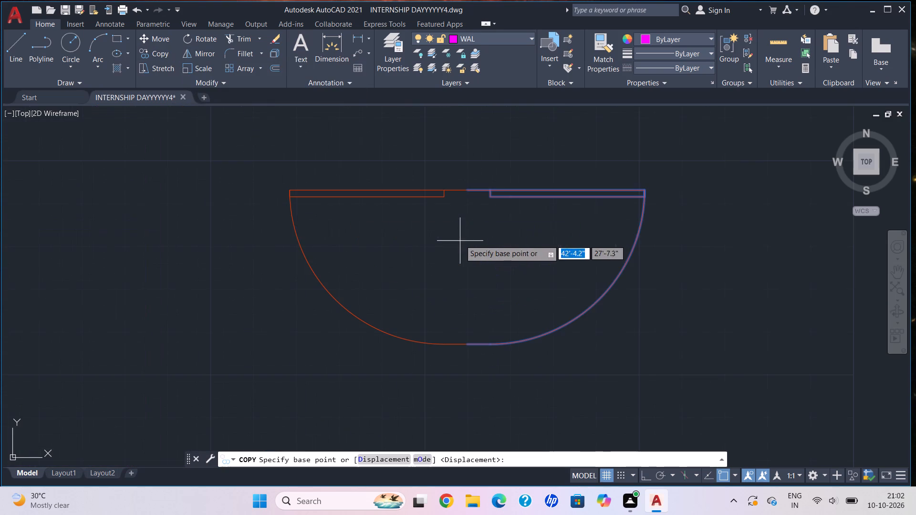
left_click(469, 193)
scroll(549, 343, "down", 1)
middle_click_drag(549, 342, 500, 212)
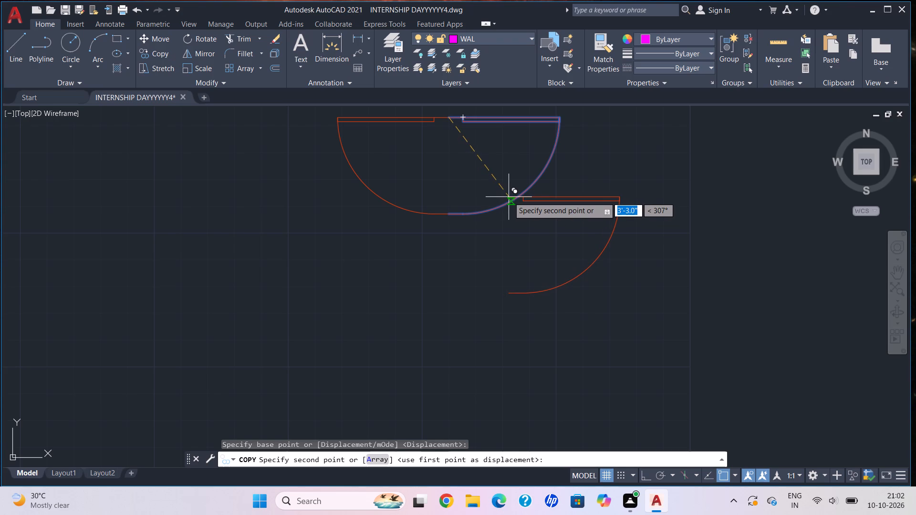
middle_click_drag(531, 271, 503, 231)
scroll(517, 282, "down", 1)
middle_click_drag(517, 273, 508, 211)
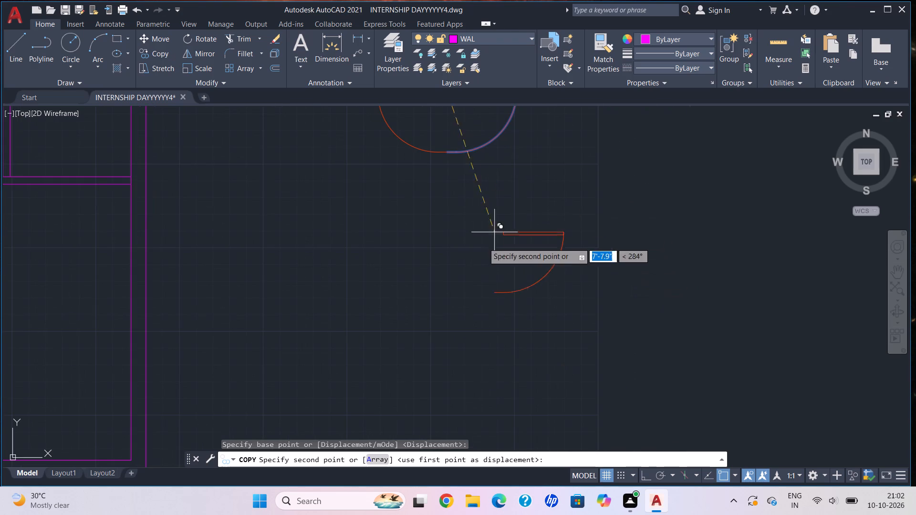
left_click(467, 258)
key("Escape")
Rotate the newly copied single door below the double door by 90 degrees about its hinge-side upper endpoint.
left_click(436, 230)
left_click(585, 355)
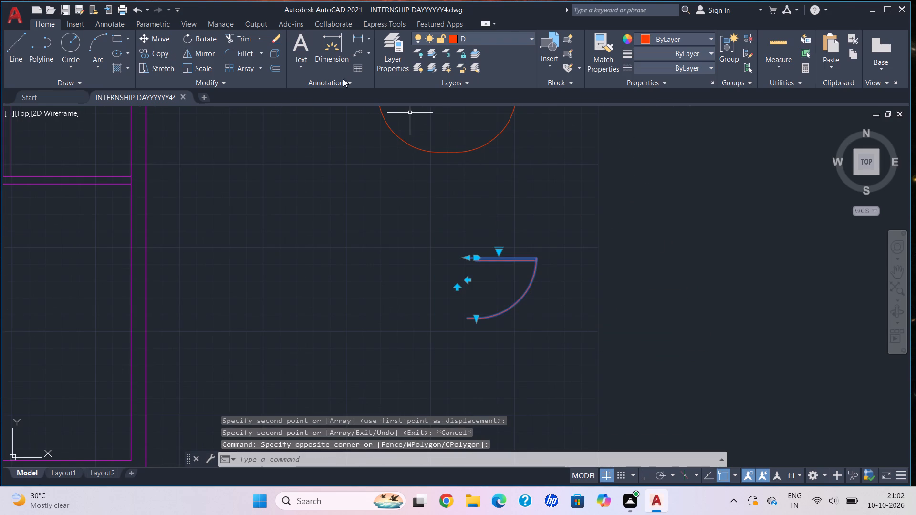
left_click(211, 44)
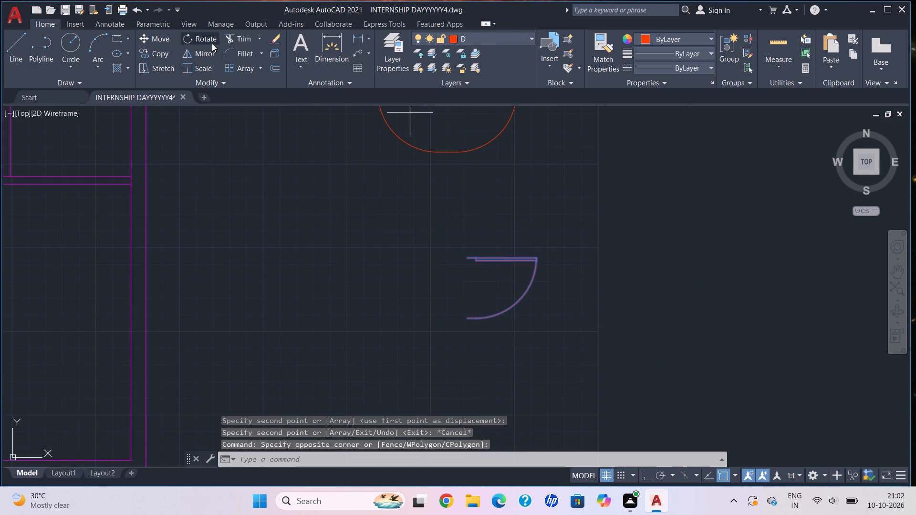
scroll(453, 264, "up", 4)
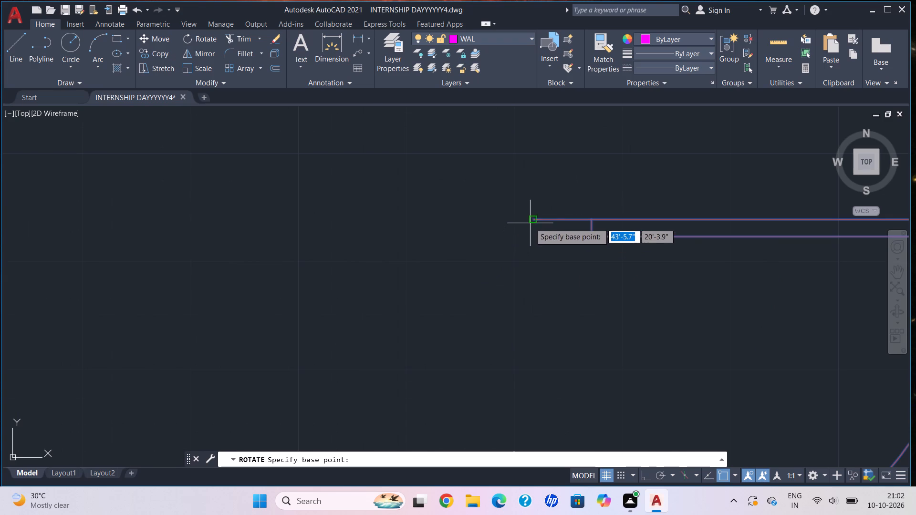
left_click(533, 220)
scroll(633, 290, "down", 2)
middle_click_drag(632, 313, 556, 197)
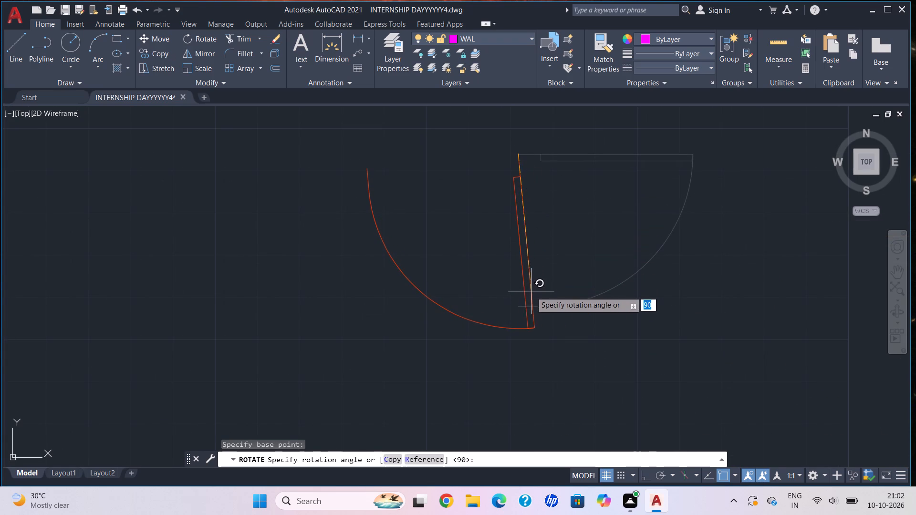
type("90")
key("Return")
Rotate the same single door another 90 degrees about its hinge-side lower endpoint so the leaf points west.
scroll(524, 309, "down", 1)
scroll(524, 309, "up", 1)
scroll(481, 317, "down", 3)
scroll(518, 264, "up", 3)
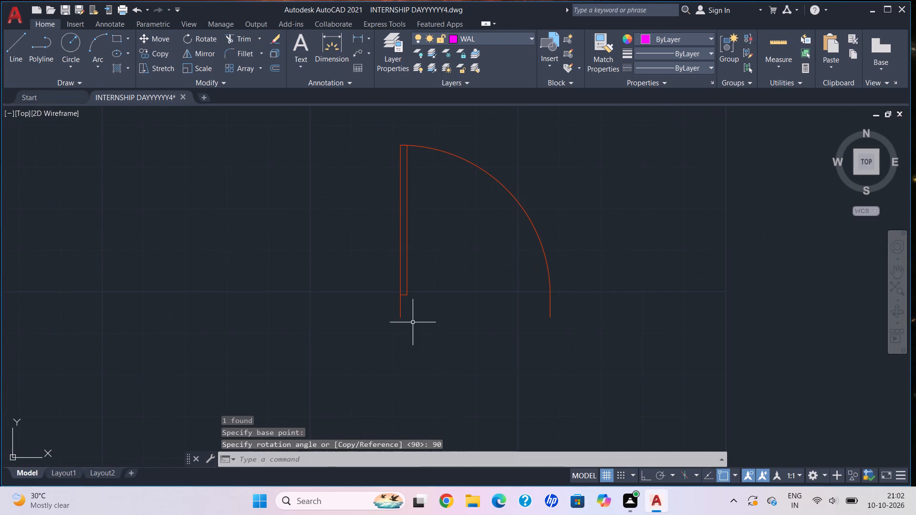
left_click(402, 317)
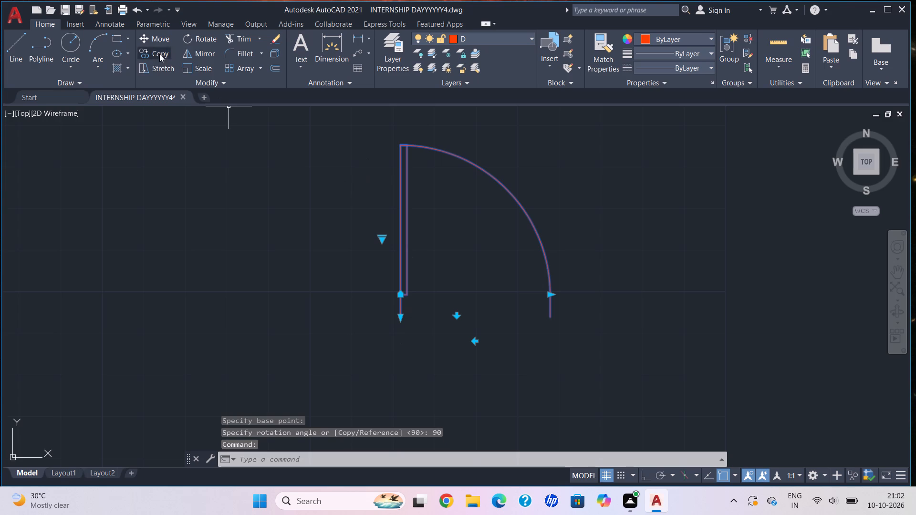
left_click(195, 41)
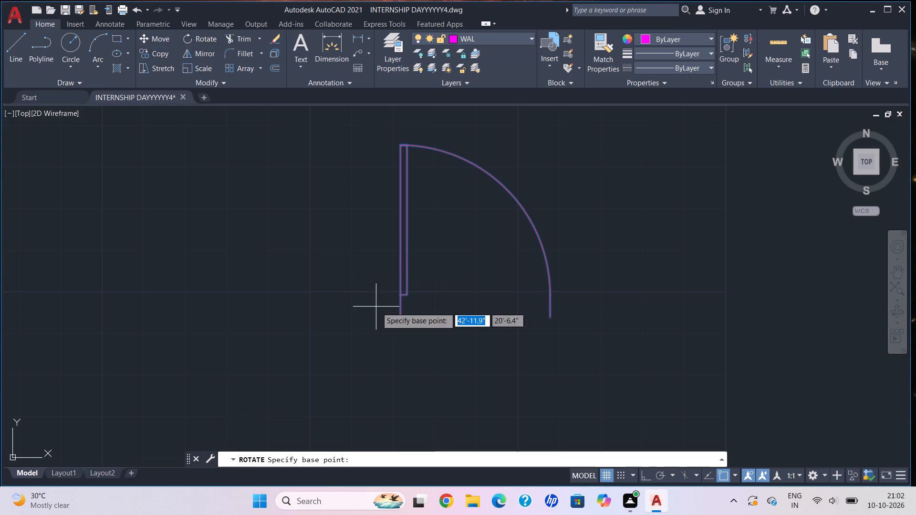
left_click(398, 320)
scroll(399, 414, "down", 3)
middle_click_drag(393, 416, 387, 376)
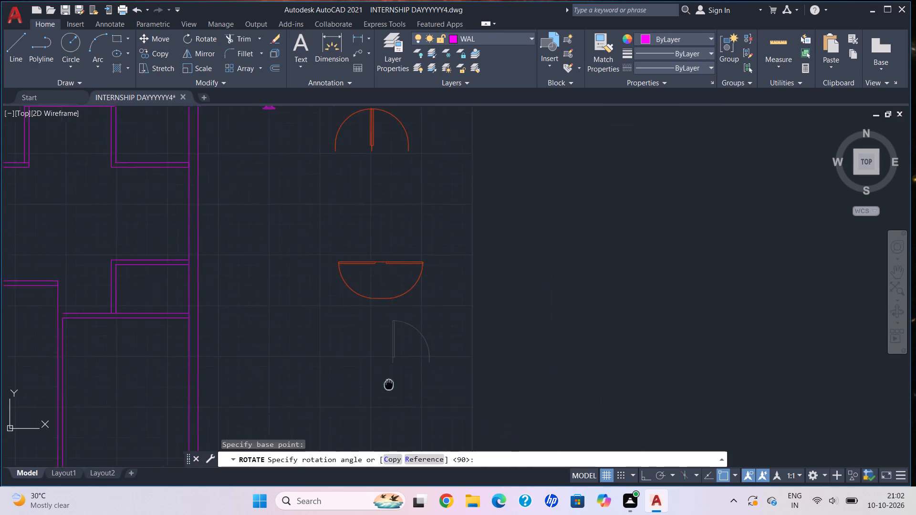
middle_click_drag(387, 376, 385, 321)
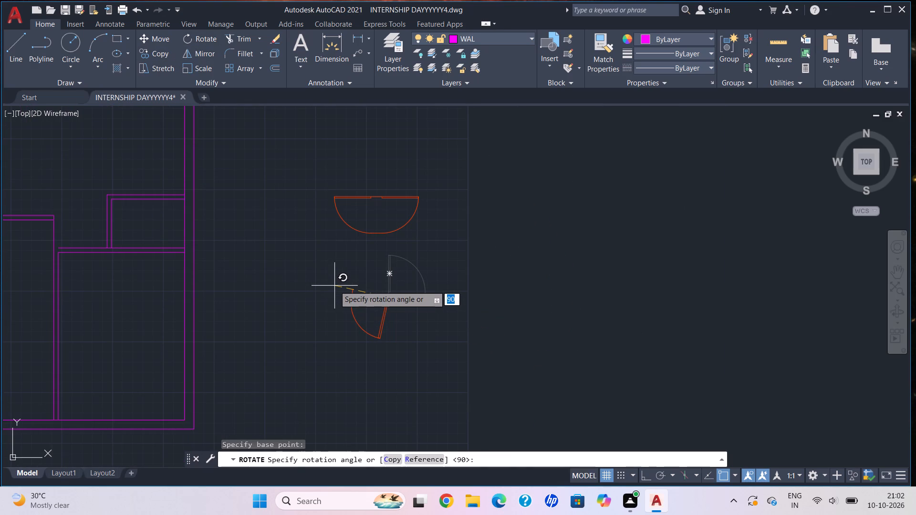
type("90")
key("Return")
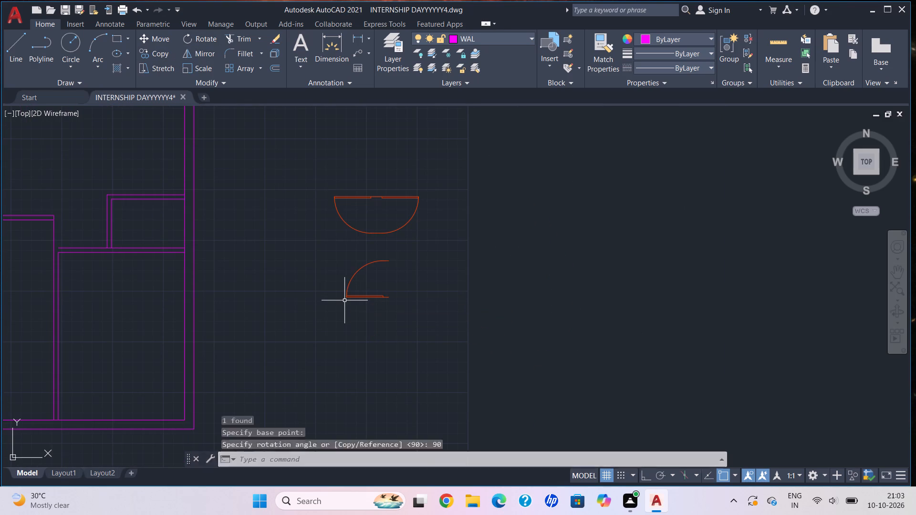
Rotate the single door 90 degrees more about its hinge-side endpoint so the leaf points south.
left_click(377, 297)
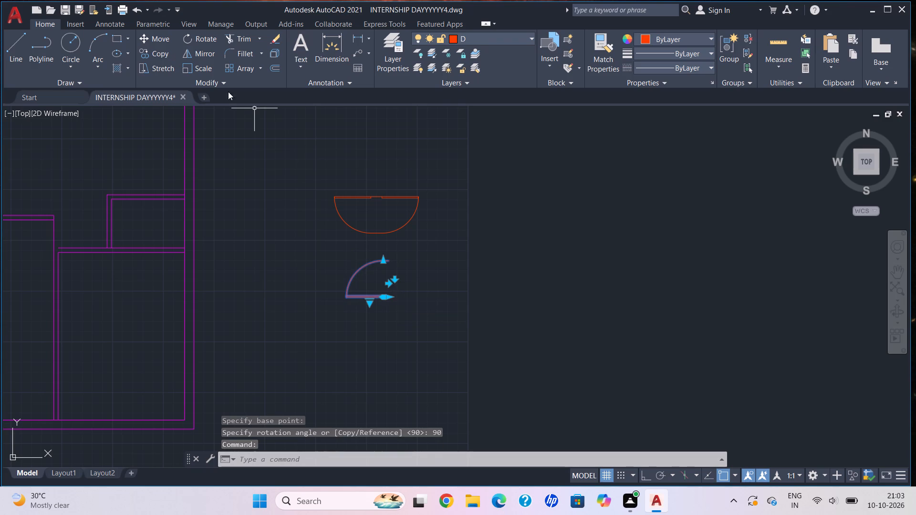
left_click(206, 41)
scroll(396, 308, "up", 2)
left_click(375, 286)
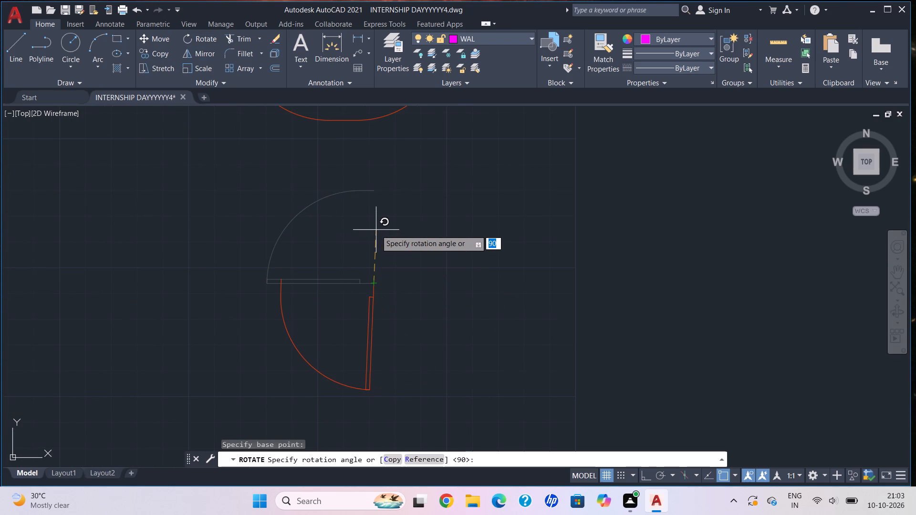
type("90")
key("Return")
scroll(376, 230, "down", 2)
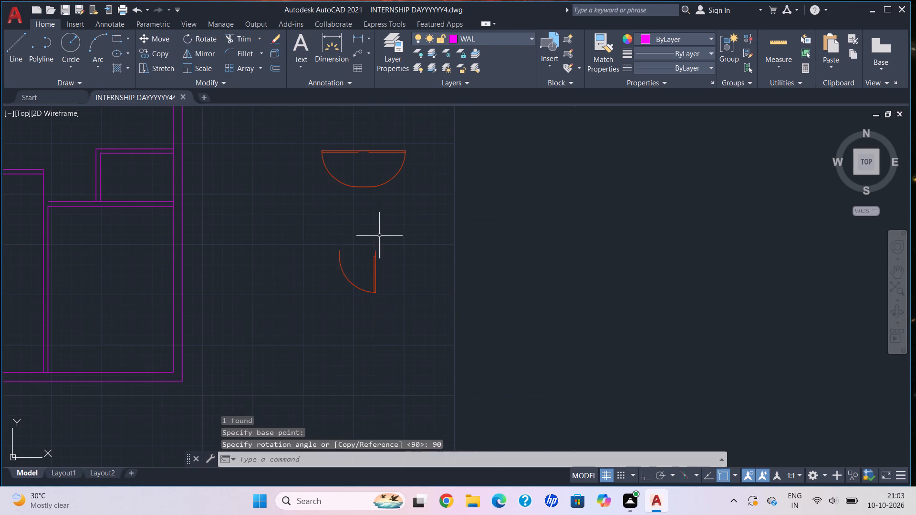
Examine the set of door orientations placed beside the floor plan.
middle_click(380, 237)
middle_click_drag(359, 266, 367, 269)
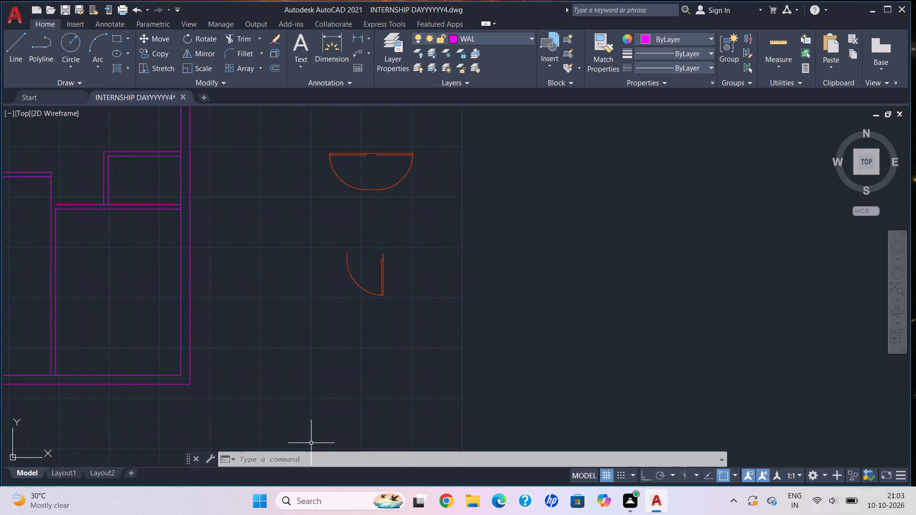
middle_click_drag(393, 270, 391, 248)
scroll(391, 248, "down", 2)
middle_click_drag(391, 248, 416, 259)
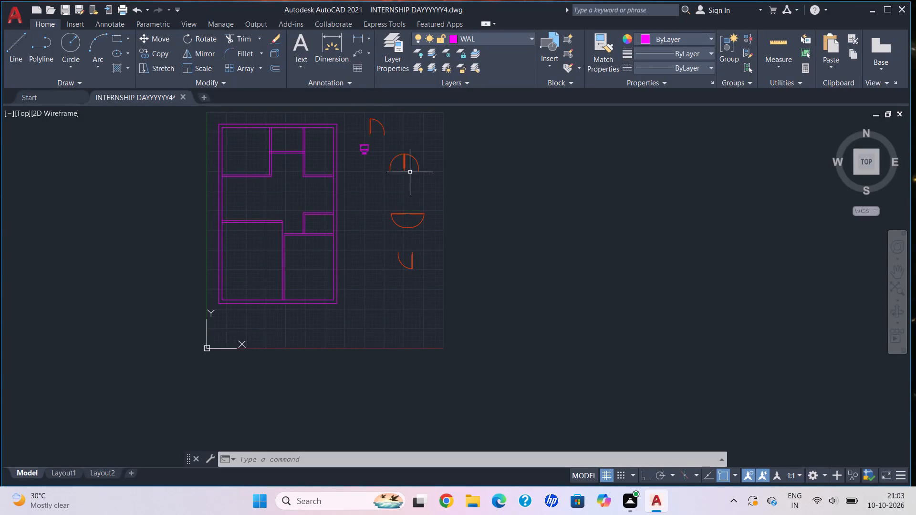
scroll(419, 146, "up", 2)
middle_click_drag(424, 163, 427, 138)
scroll(432, 233, "down", 1)
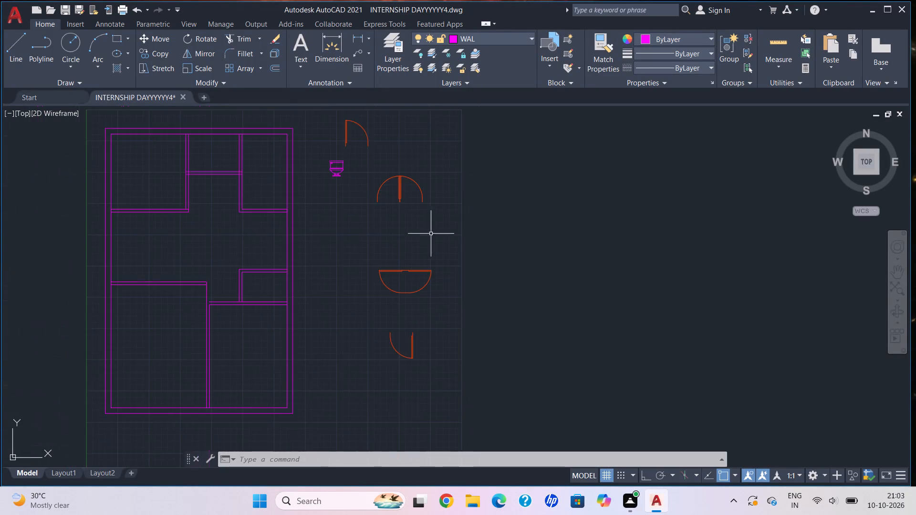
middle_click_drag(428, 235, 435, 198)
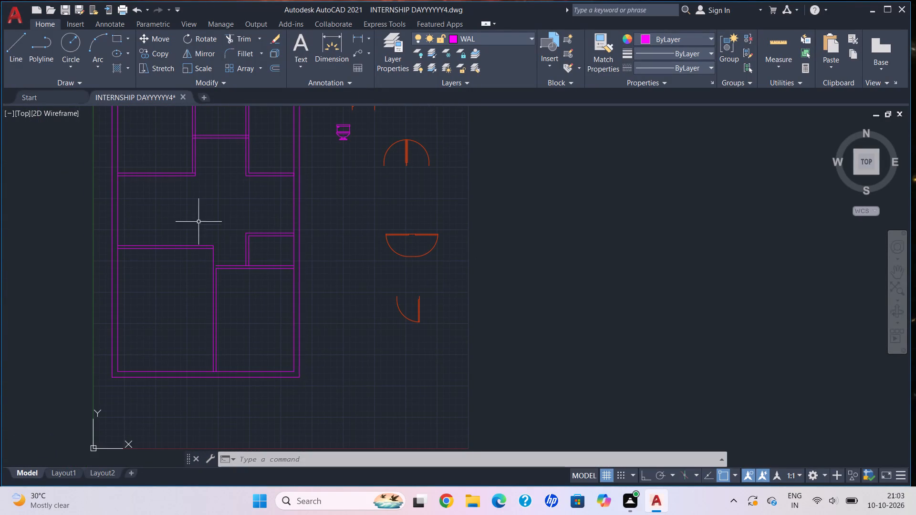
With grid off and ortho on, draw wall lines from the southeast room's northwest wall end about 2'-8" north and west to the adjoining room's corner.
scroll(216, 257, "up", 3)
middle_click_drag(255, 309, 256, 213)
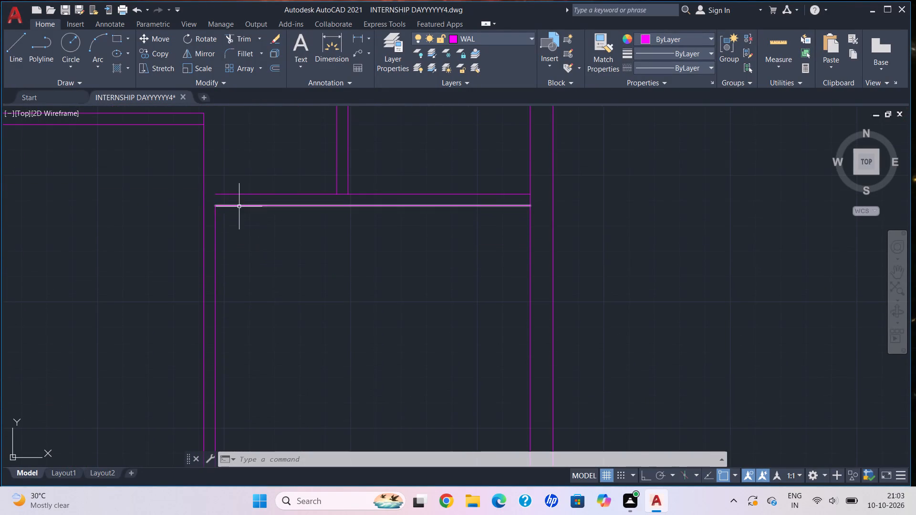
key("l")
key("Return")
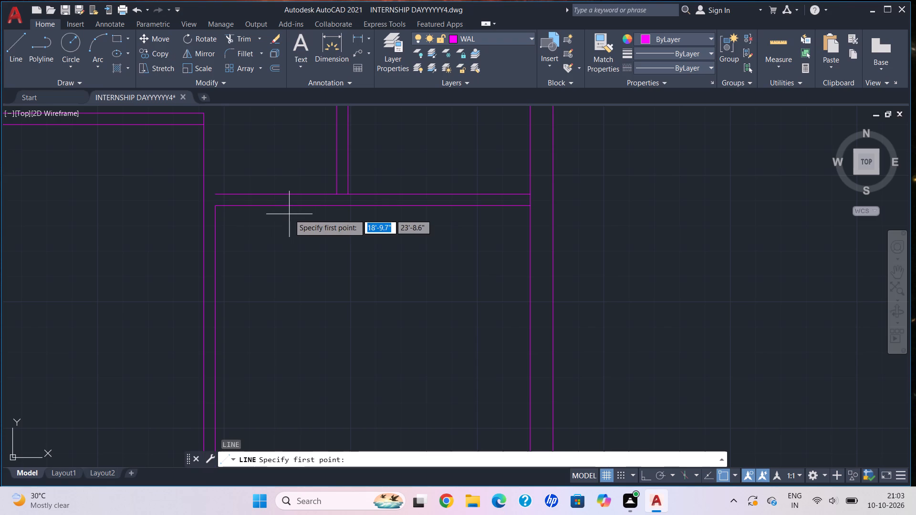
scroll(190, 180, "up", 1)
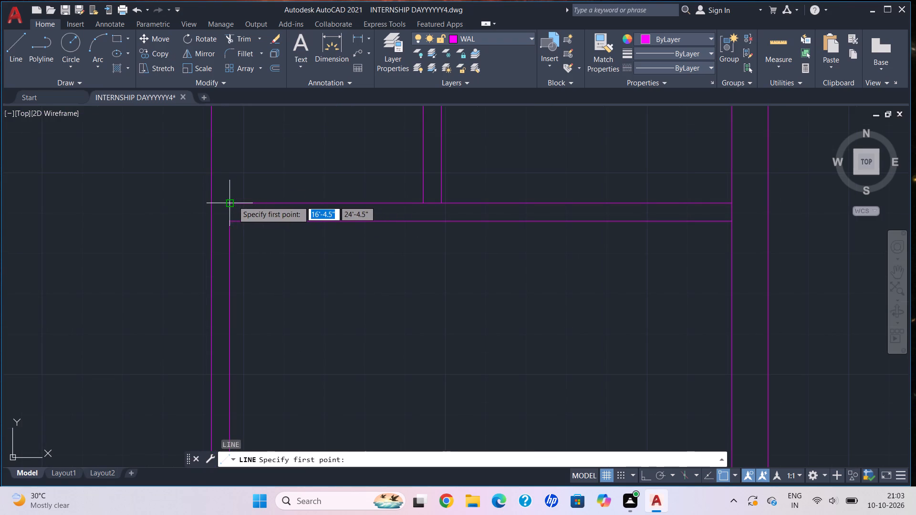
left_click(233, 201)
scroll(240, 149, "down", 2)
middle_click_drag(240, 149, 237, 285)
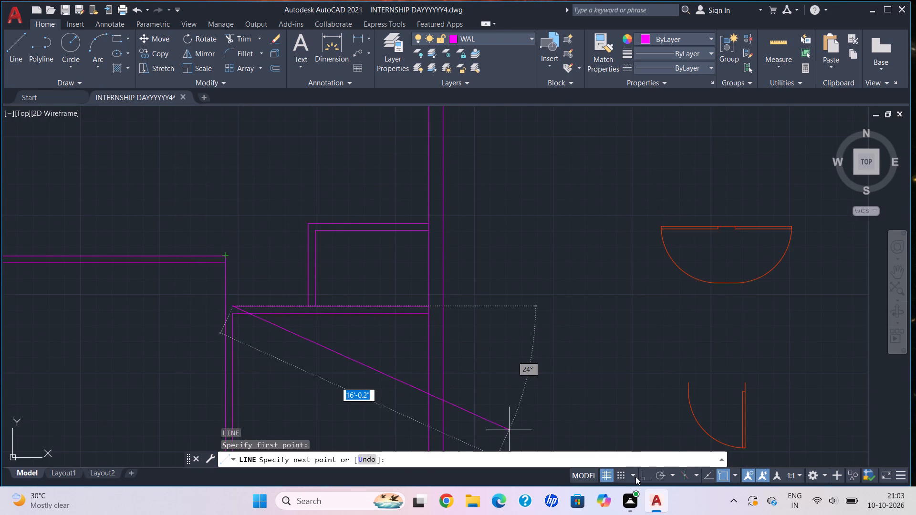
left_click(609, 475)
scroll(264, 255, "up", 1)
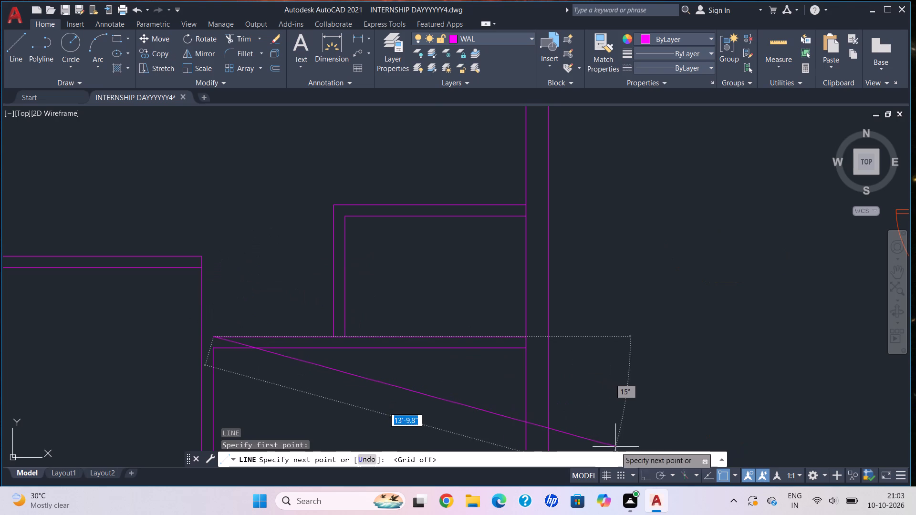
left_click(644, 484)
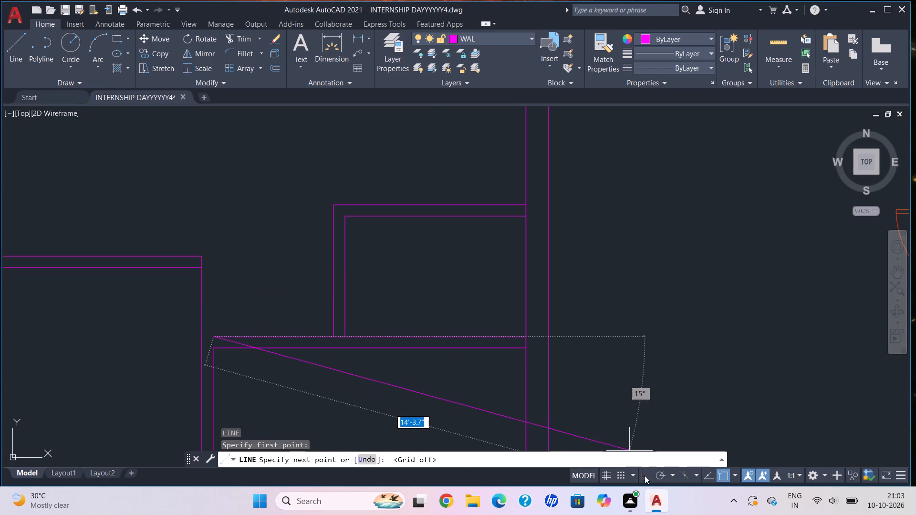
left_click(645, 475)
scroll(192, 239, "up", 2)
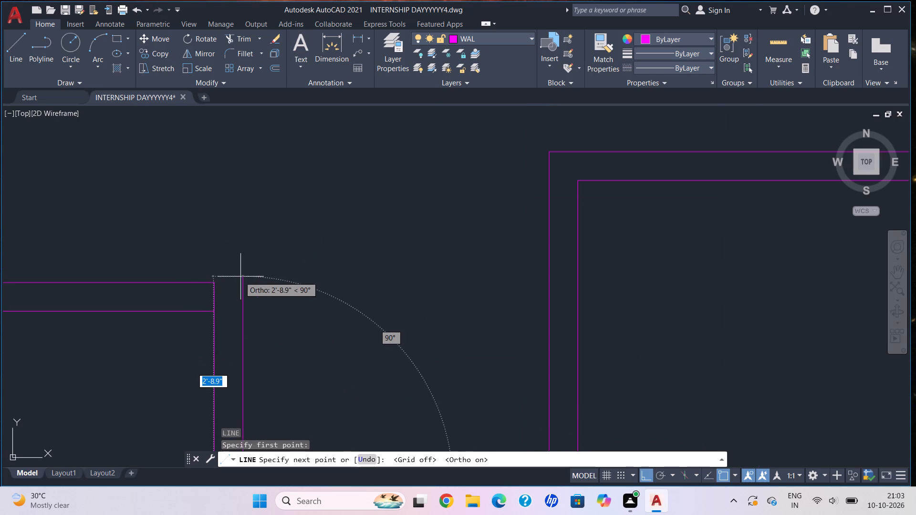
scroll(235, 282, "up", 3)
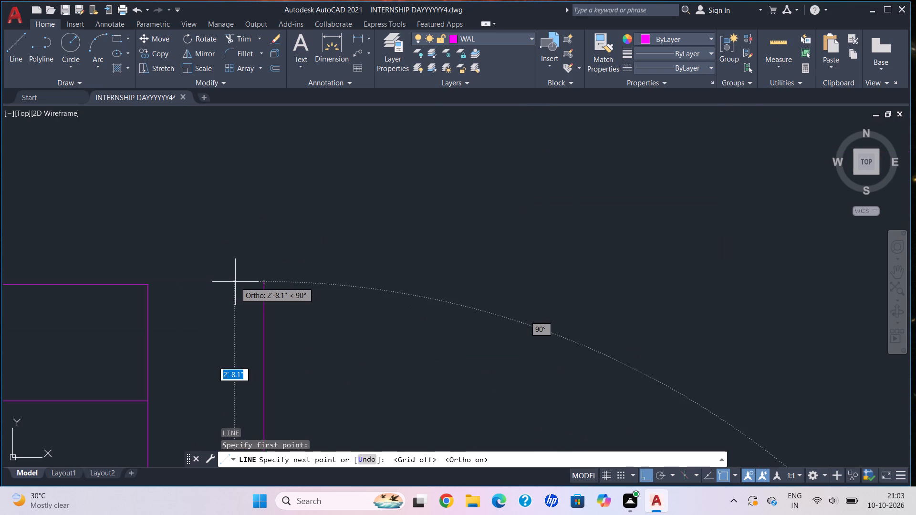
left_click(264, 284)
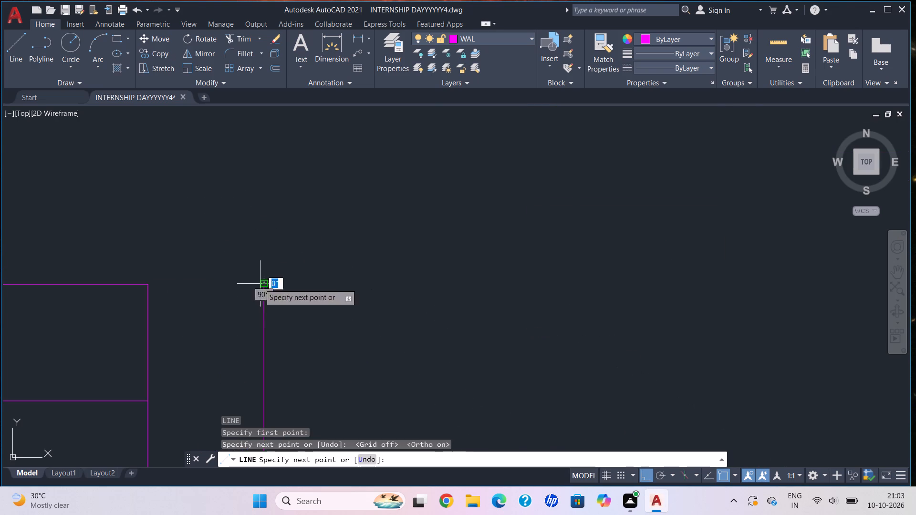
left_click(146, 285)
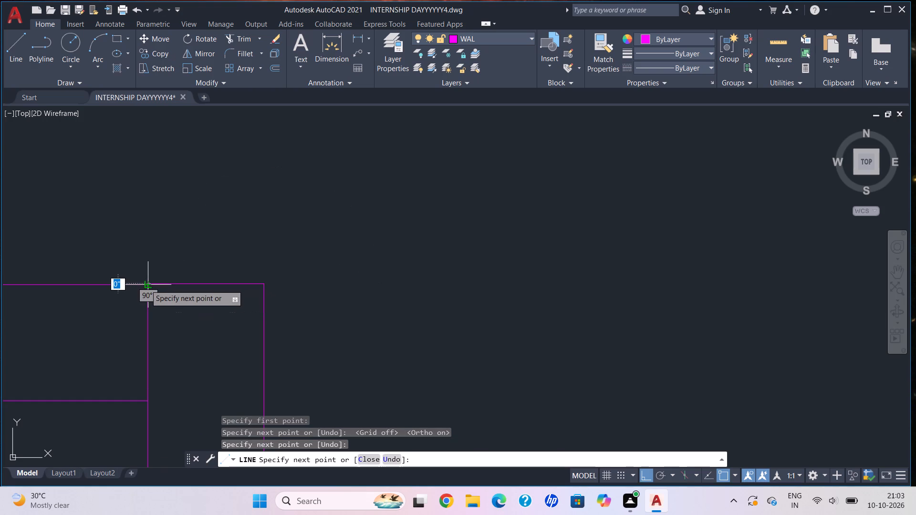
key("Escape")
Examine the closed partition wall corner and the door blocks beside the floor plan.
scroll(354, 293, "down", 5)
middle_click_drag(348, 281, 323, 211)
scroll(323, 211, "up", 1)
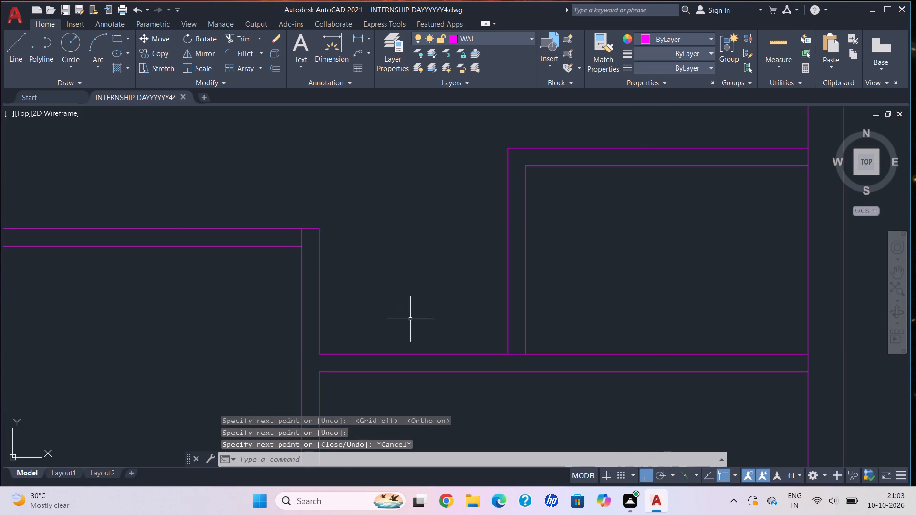
scroll(410, 319, "down", 1)
middle_click_drag(410, 319, 318, 236)
scroll(318, 236, "down", 1)
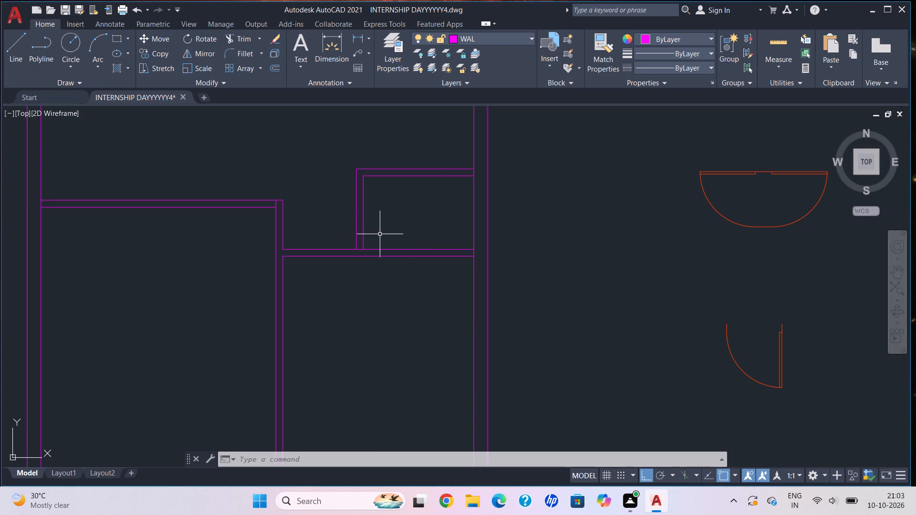
scroll(501, 260, "down", 4)
scroll(525, 239, "up", 1)
scroll(554, 276, "up", 2)
scroll(555, 276, "down", 1)
middle_click_drag(555, 276, 534, 269)
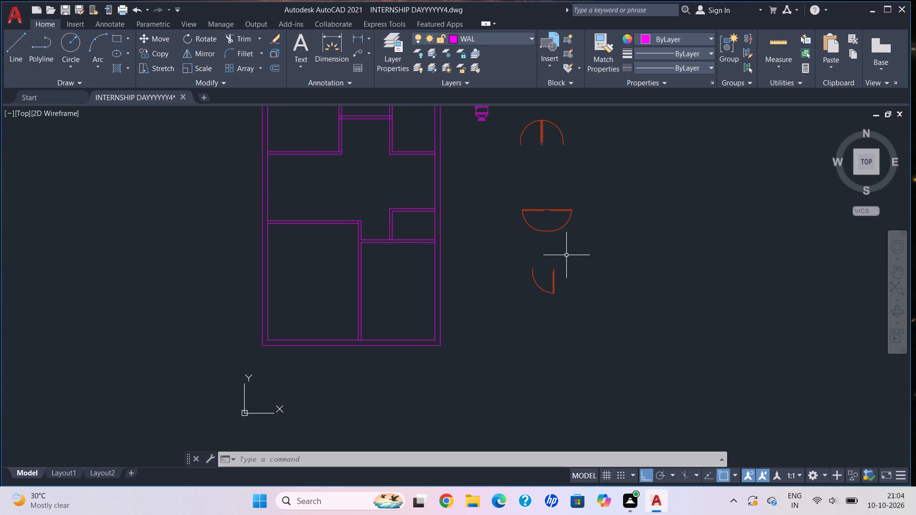
scroll(585, 244, "up", 1)
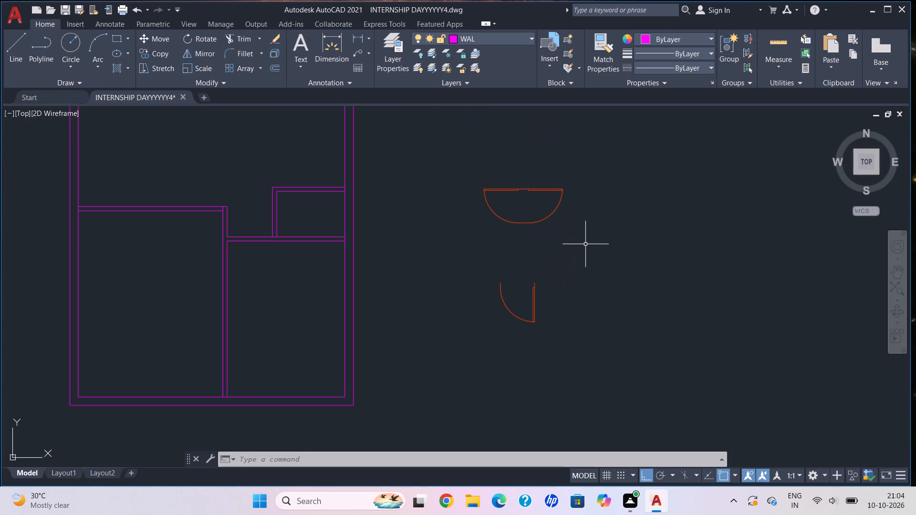
scroll(645, 242, "down", 2)
middle_click_drag(625, 234, 552, 202)
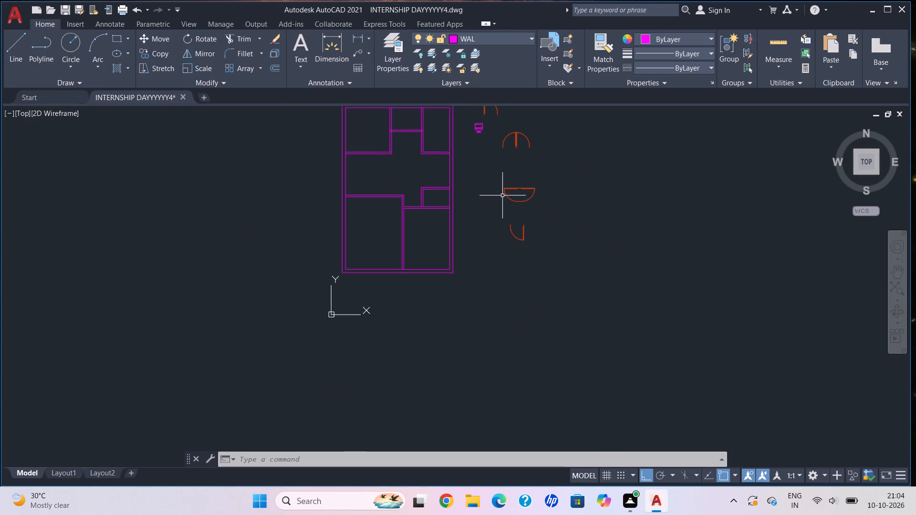
scroll(502, 195, "up", 4)
scroll(593, 259, "down", 3)
middle_click_drag(585, 254, 484, 181)
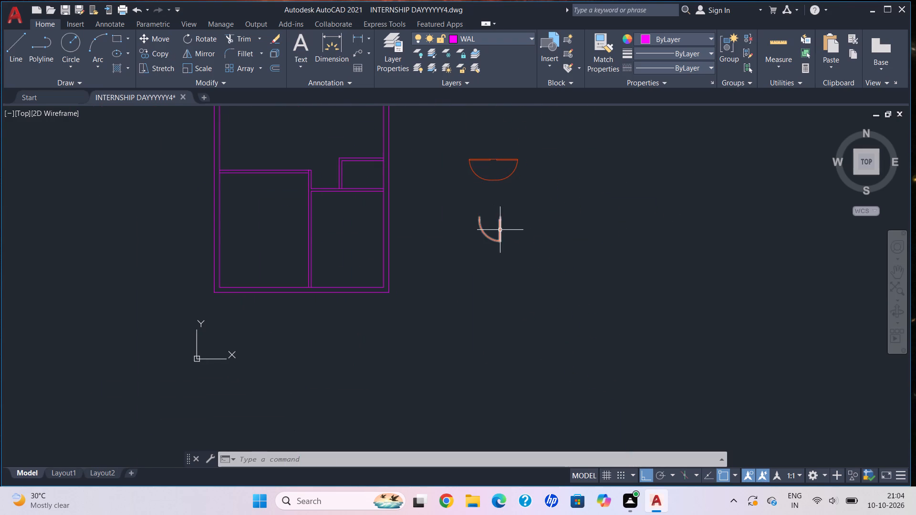
Examine the door blocks beside the floor plan and compare their orientations with the room layout.
left_click(501, 230)
scroll(502, 230, "up", 2)
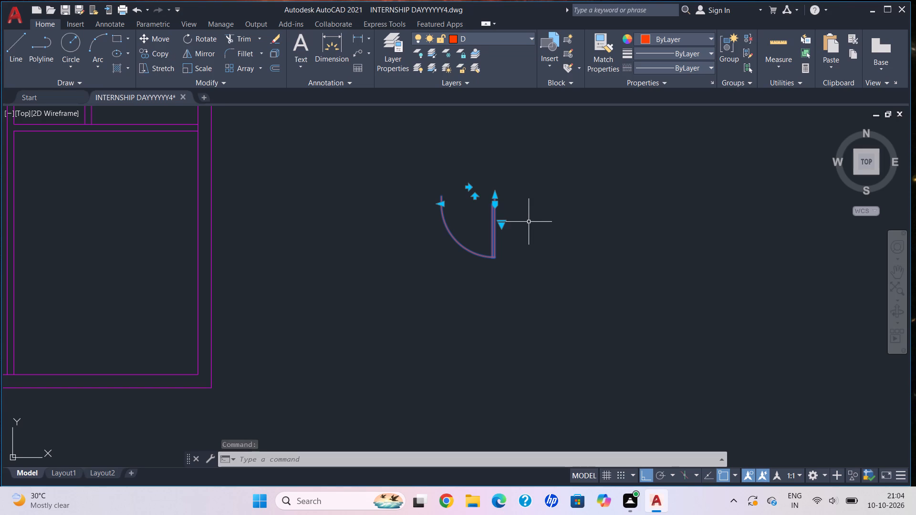
scroll(529, 222, "down", 1)
middle_click(529, 221)
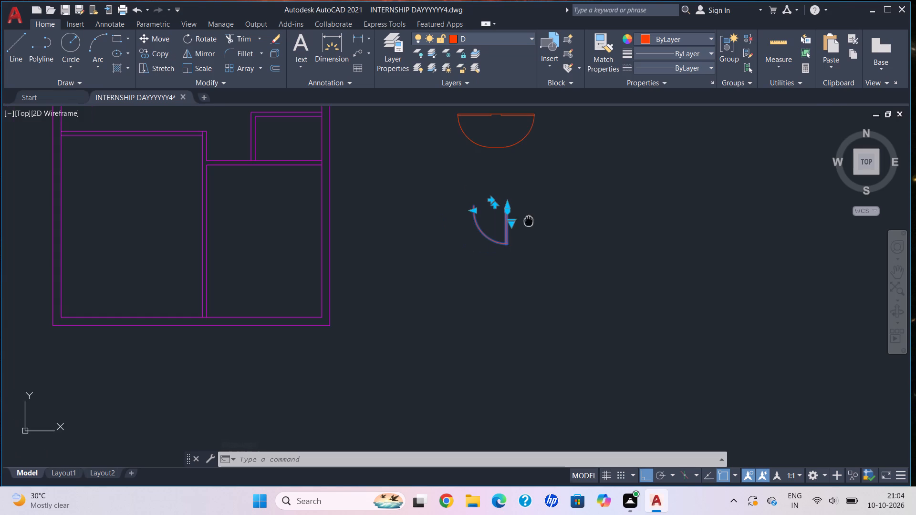
middle_click(529, 221)
scroll(522, 212, "down", 1)
middle_click_drag(514, 250, 448, 203)
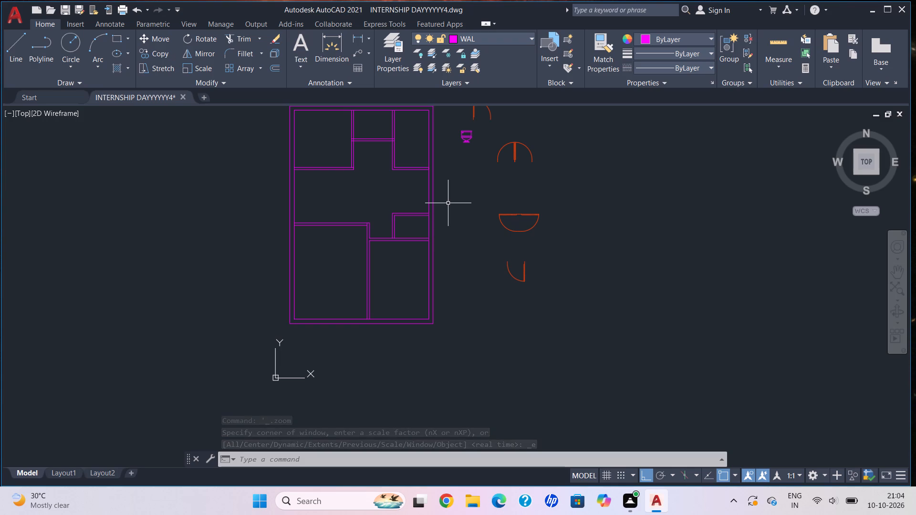
middle_click(472, 205)
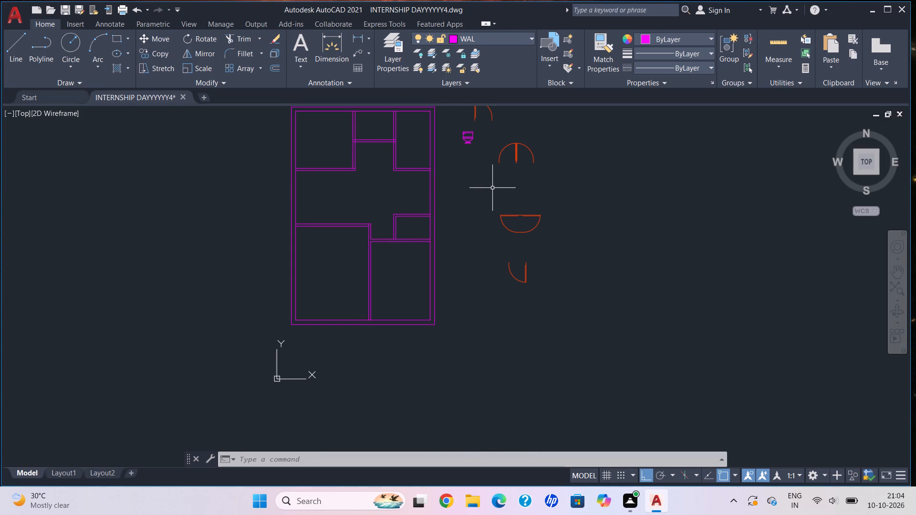
scroll(620, 63, "down", 3)
middle_click_drag(587, 164, 586, 159)
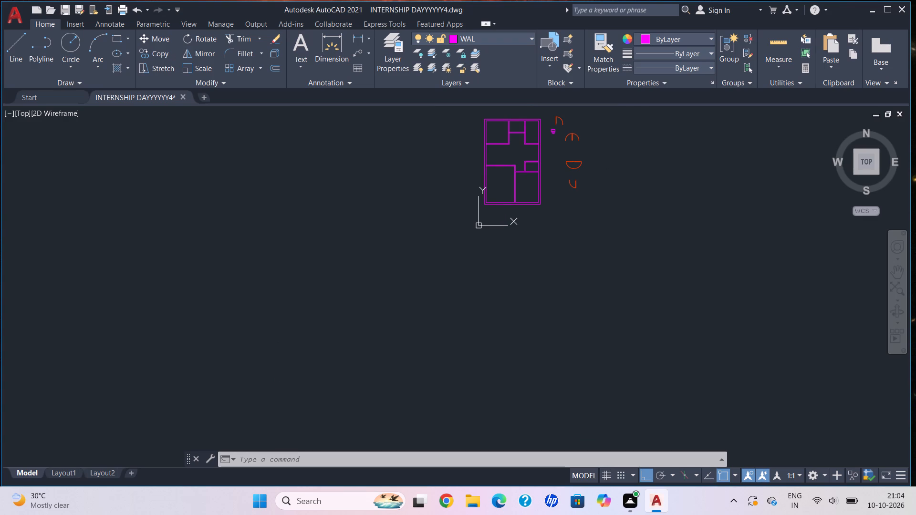
scroll(557, 122, "down", 1)
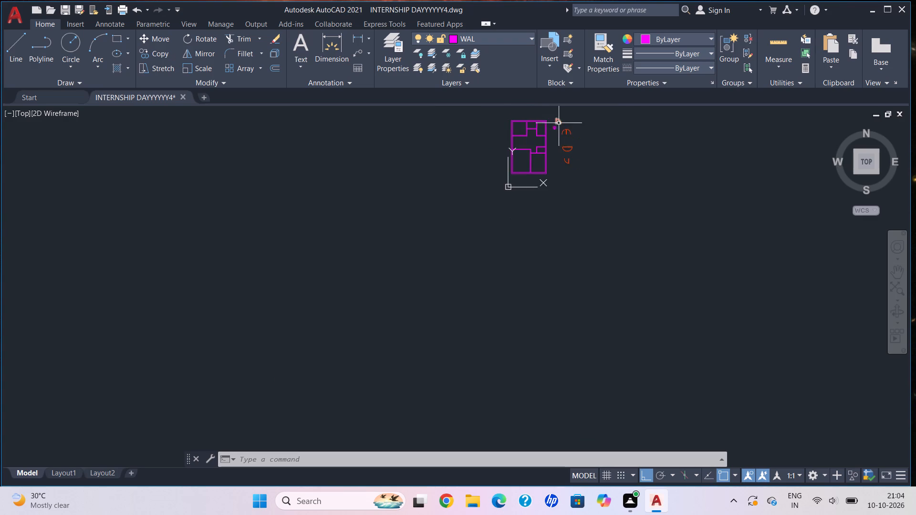
middle_click_drag(559, 123, 545, 178)
scroll(545, 178, "up", 2)
scroll(570, 224, "up", 3)
middle_click_drag(636, 269, 656, 283)
scroll(656, 283, "down", 2)
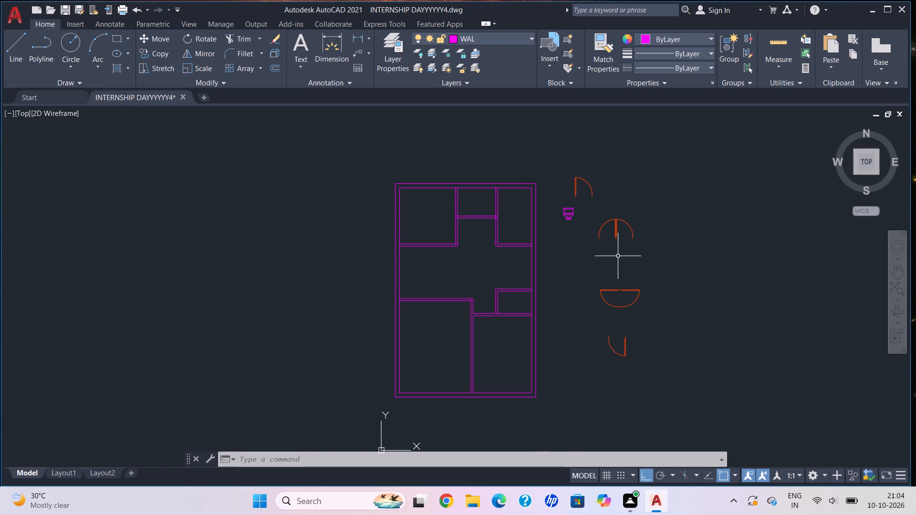
middle_click(617, 256)
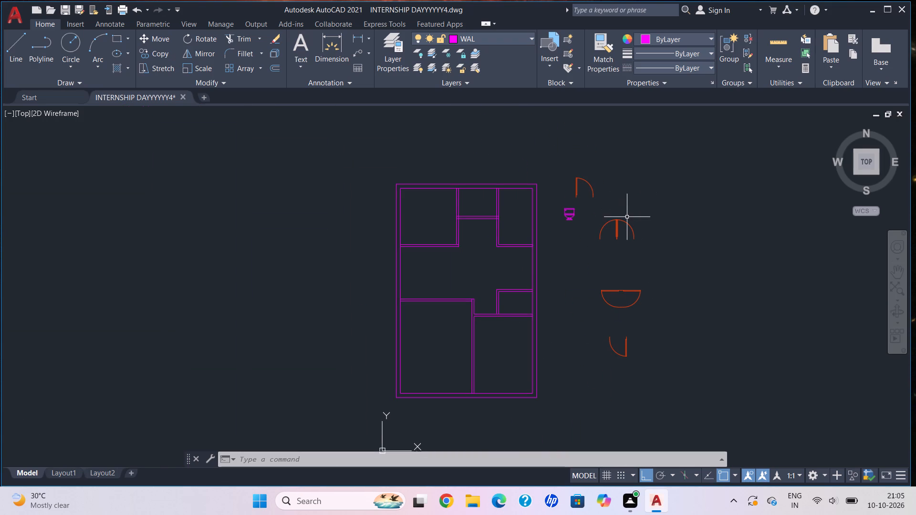
scroll(643, 247, "up", 3)
scroll(625, 259, "down", 3)
middle_click_drag(624, 259, 593, 209)
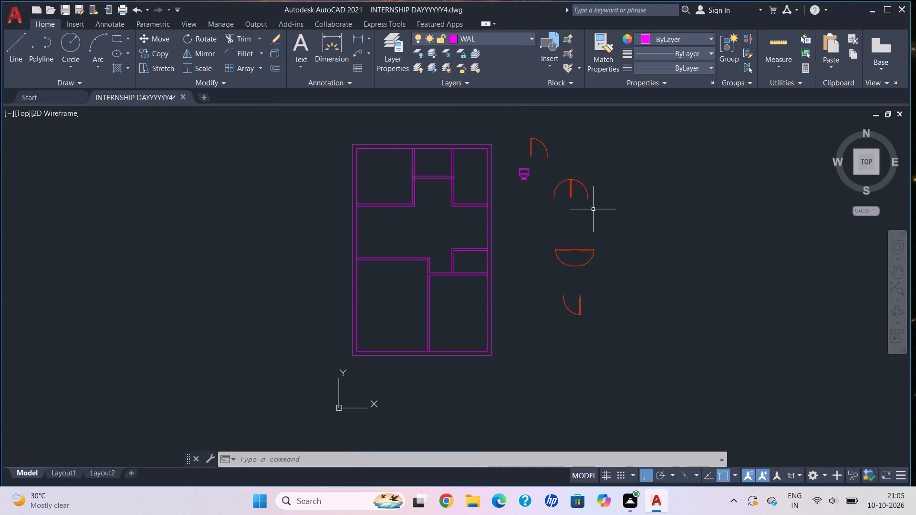
Mirror the west leaf of the south-swinging double door northward about its horizontal closing line, keeping the source leaf.
scroll(572, 253, "up", 1)
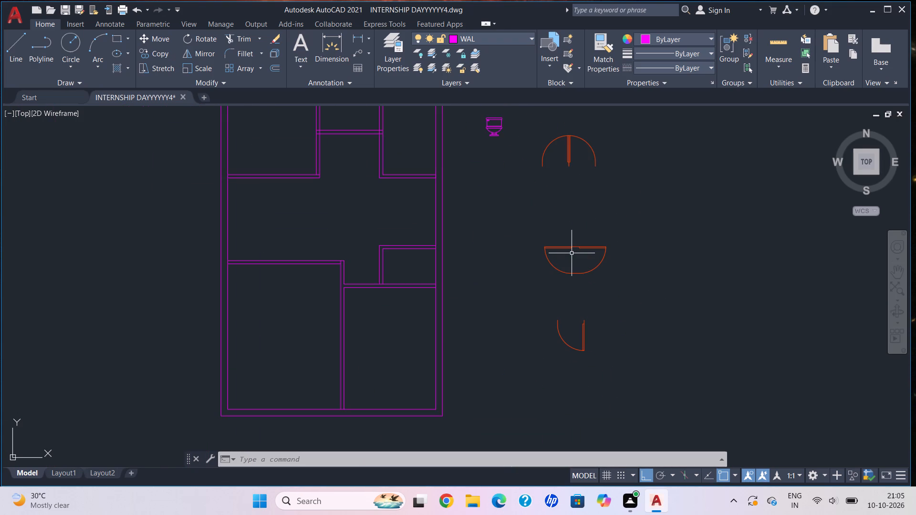
left_click(569, 249)
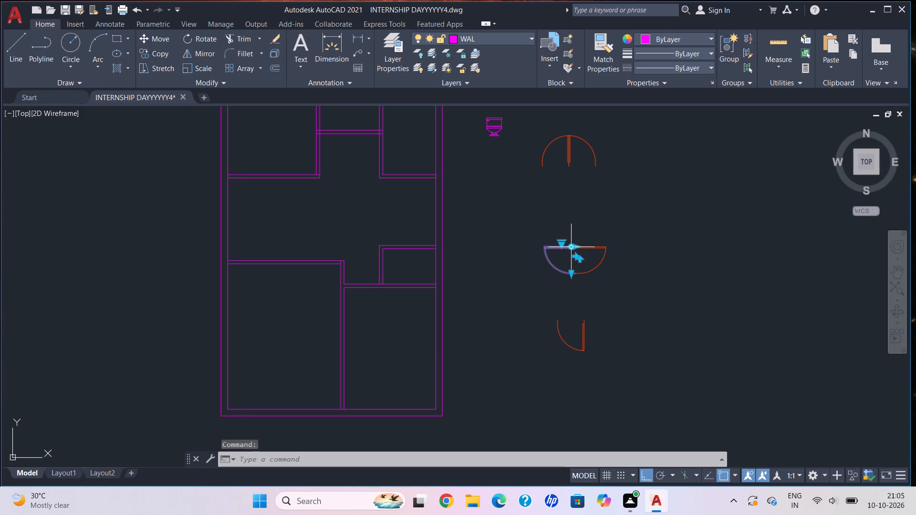
scroll(566, 245, "up", 3)
left_click(198, 54)
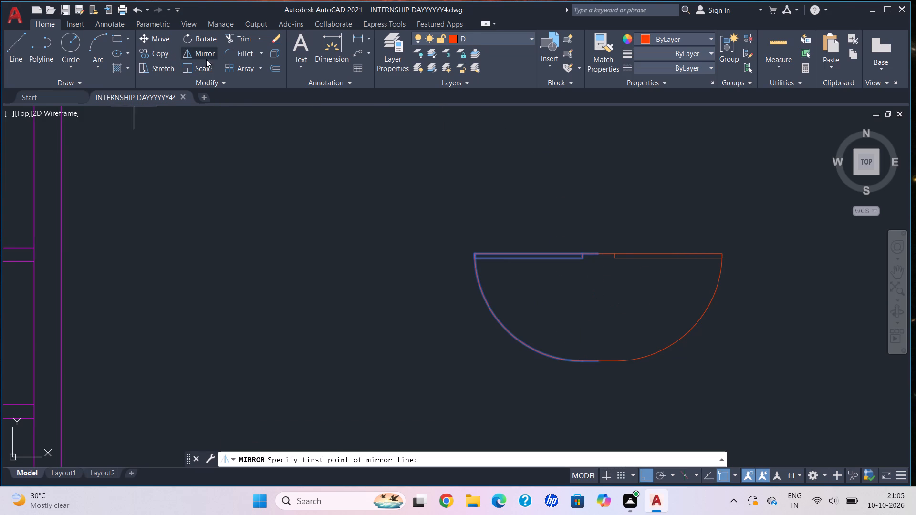
scroll(625, 255, "up", 3)
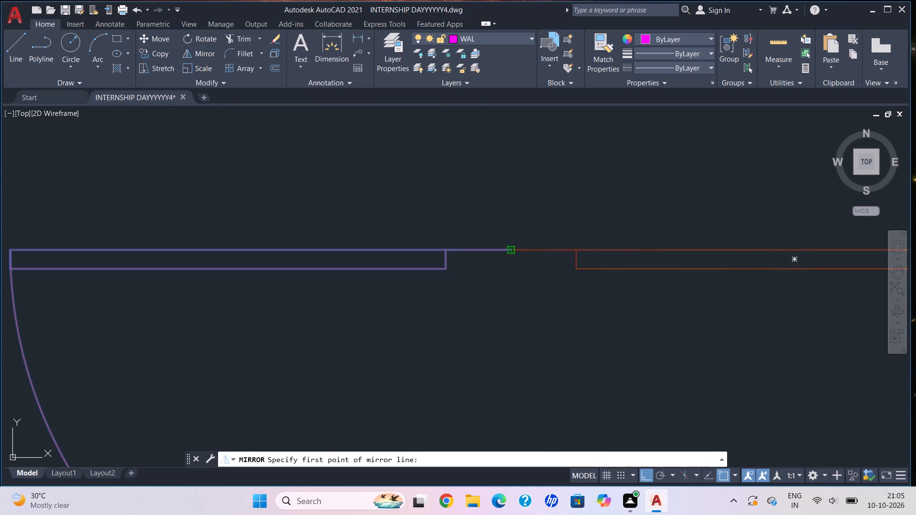
left_click(510, 252)
scroll(262, 188, "down", 2)
middle_click_drag(262, 188, 398, 228)
scroll(334, 244, "up", 3)
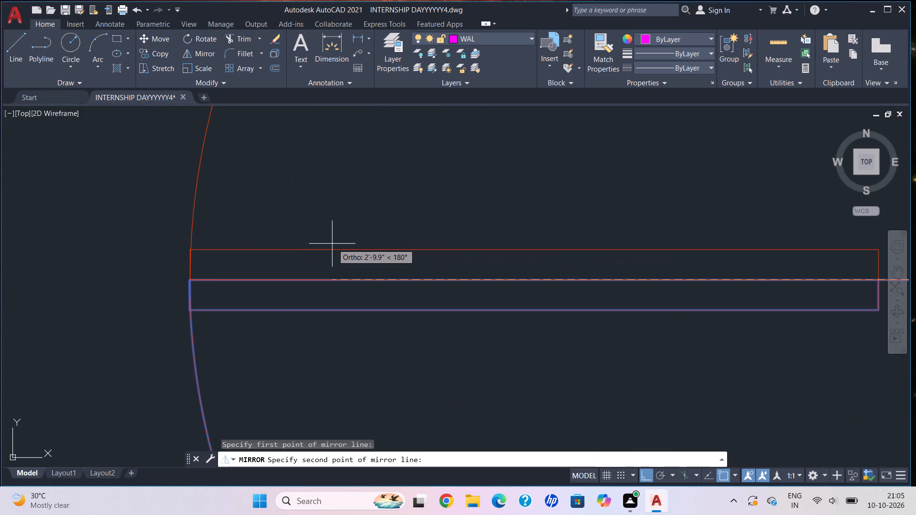
left_click(188, 277)
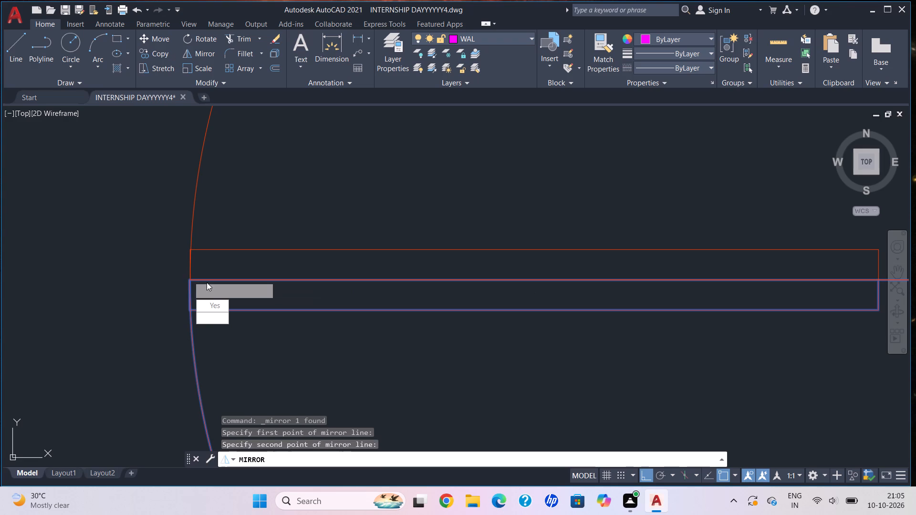
left_click_drag(211, 321, 187, 277)
scroll(362, 310, "down", 4)
middle_click_drag(324, 284, 249, 232)
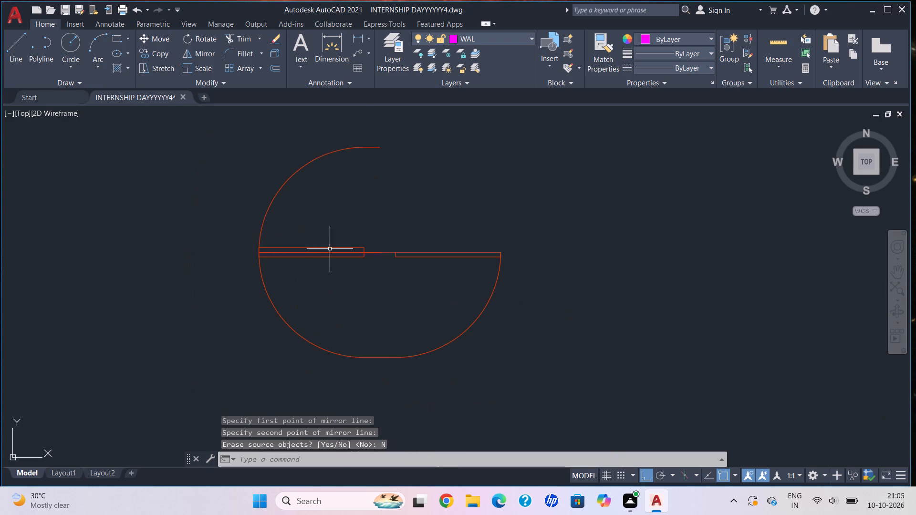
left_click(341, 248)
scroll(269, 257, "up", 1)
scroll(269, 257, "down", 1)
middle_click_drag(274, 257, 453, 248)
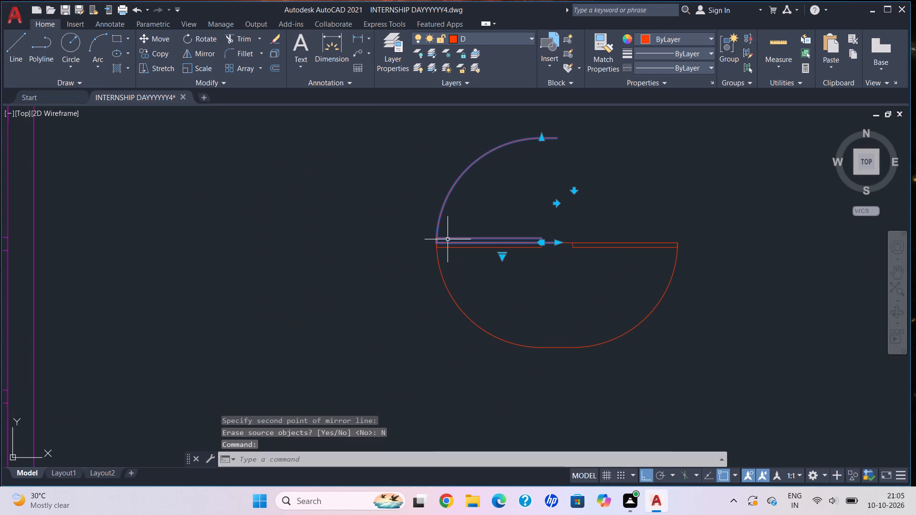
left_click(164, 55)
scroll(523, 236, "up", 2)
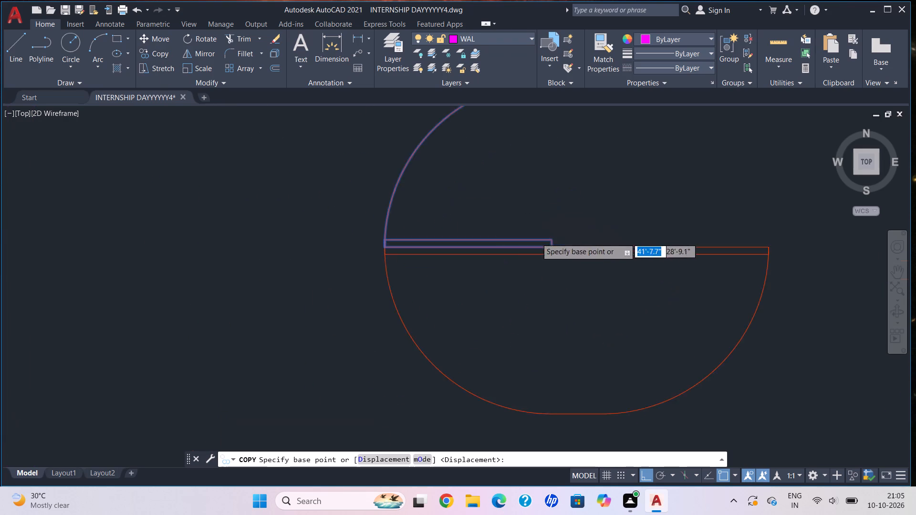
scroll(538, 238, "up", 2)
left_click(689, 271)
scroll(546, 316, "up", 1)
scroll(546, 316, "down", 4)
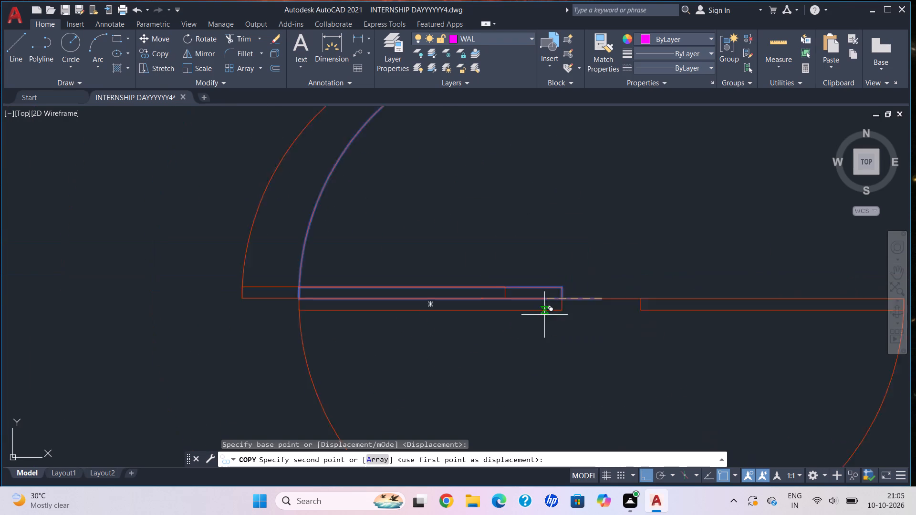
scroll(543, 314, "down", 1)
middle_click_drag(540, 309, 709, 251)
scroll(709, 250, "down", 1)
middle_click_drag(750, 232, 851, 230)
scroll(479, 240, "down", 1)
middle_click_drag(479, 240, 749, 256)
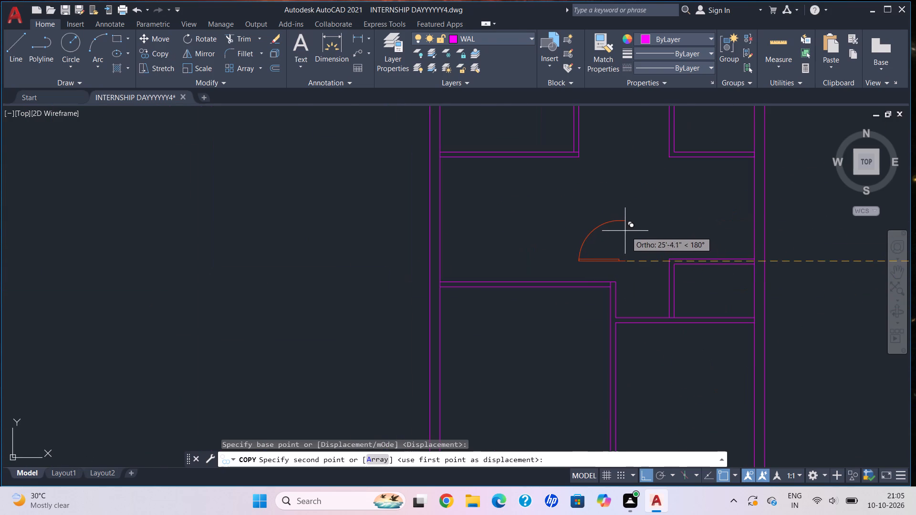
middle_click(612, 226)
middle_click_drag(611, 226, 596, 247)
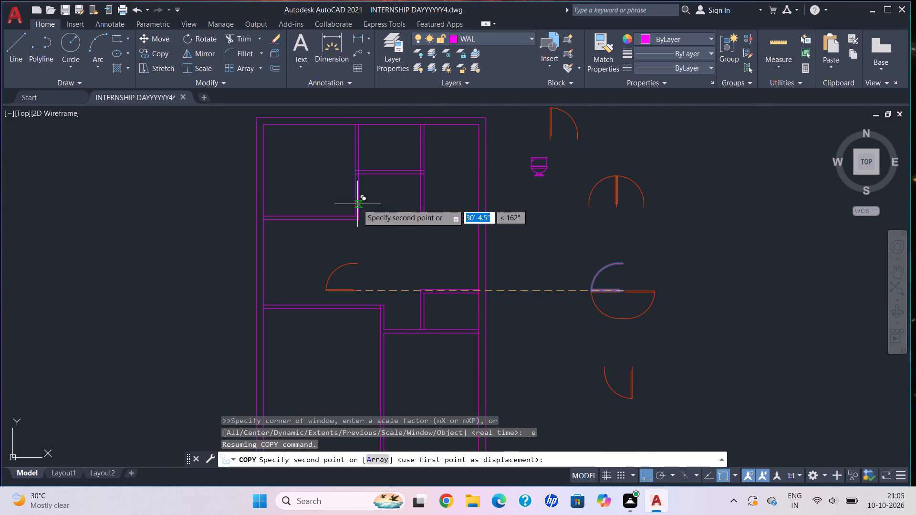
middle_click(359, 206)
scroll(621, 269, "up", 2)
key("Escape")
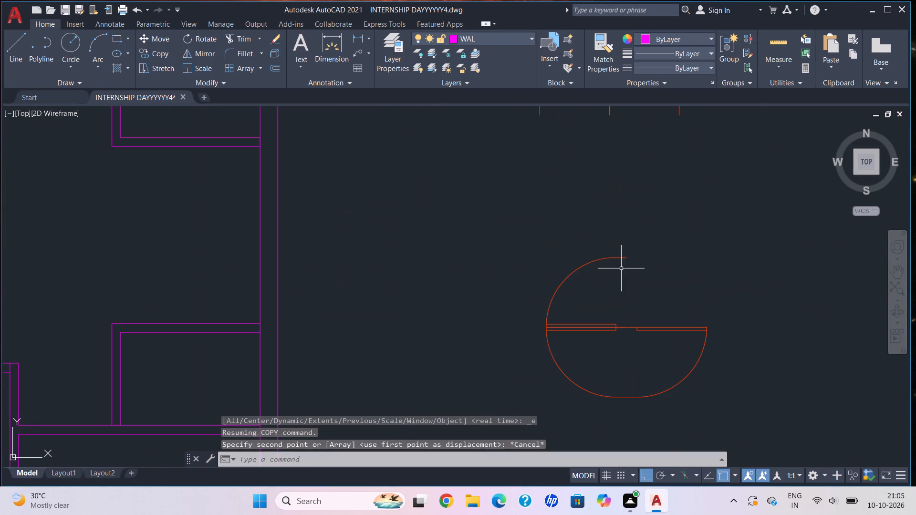
Draw a line 6" north from the southeast inner corner of the northwest room's east wall, continuing west across the wall thickness.
scroll(474, 242, "down", 3)
middle_click_drag(501, 255, 558, 283)
middle_click_drag(437, 224, 471, 245)
scroll(475, 262, "up", 2)
key("Escape")
middle_click_drag(475, 262, 500, 262)
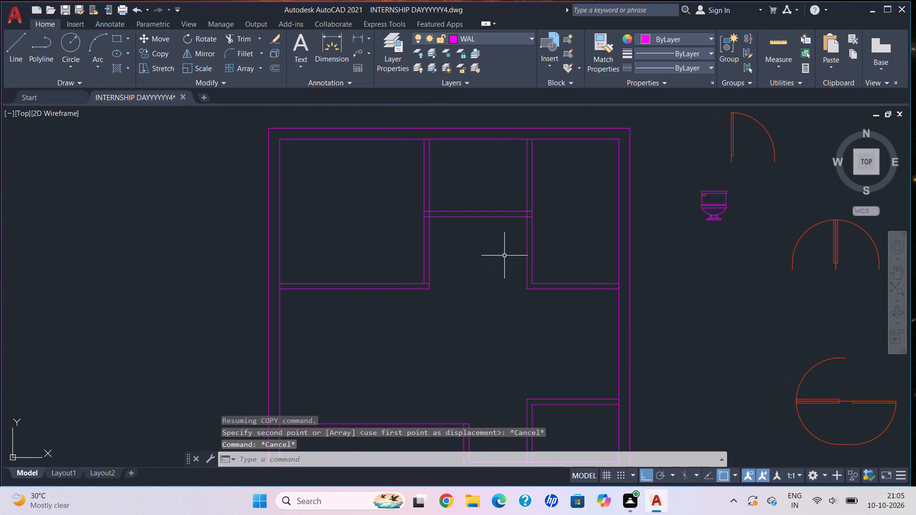
key("l")
key("Return")
scroll(425, 272, "up", 2)
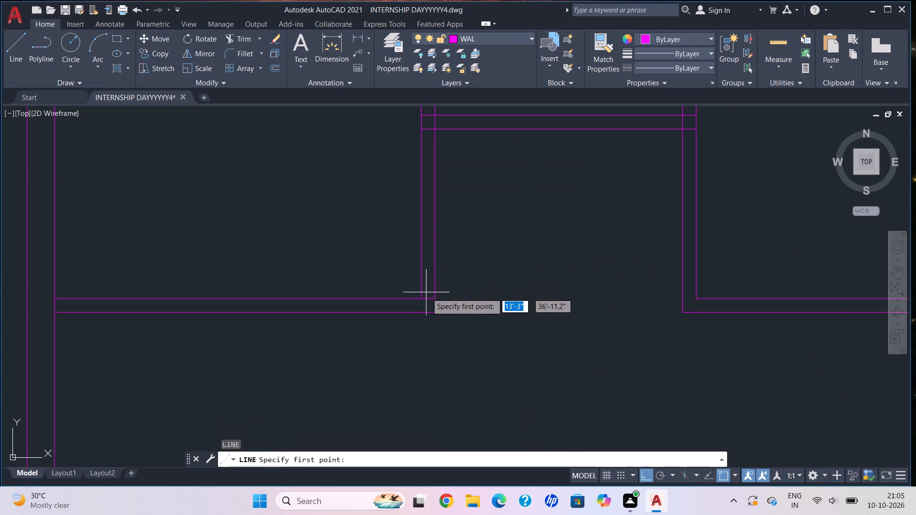
scroll(428, 294, "up", 1)
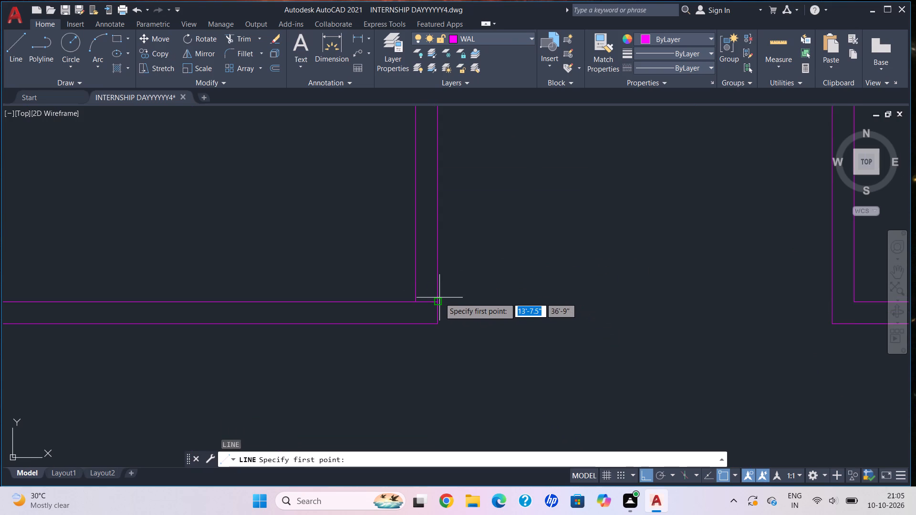
left_click(437, 300)
type("6\"")
key("Return")
scroll(419, 265, "up", 3)
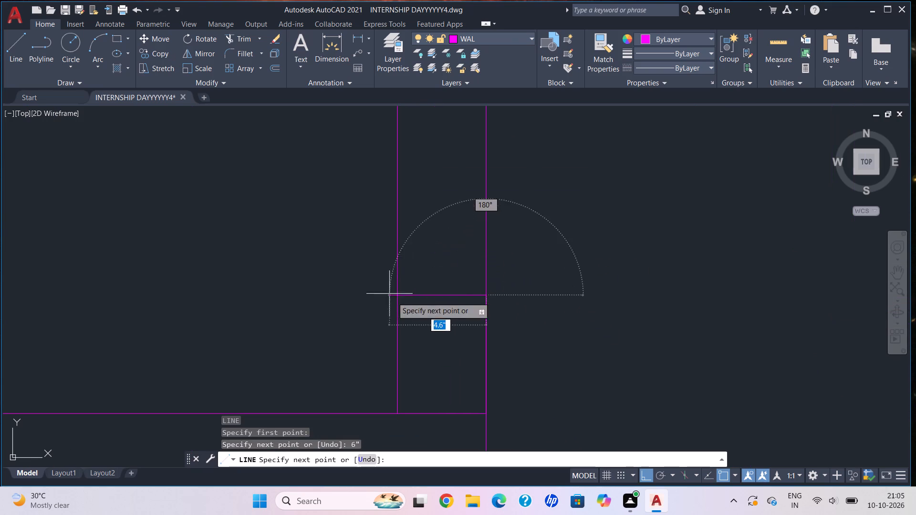
left_click(396, 297)
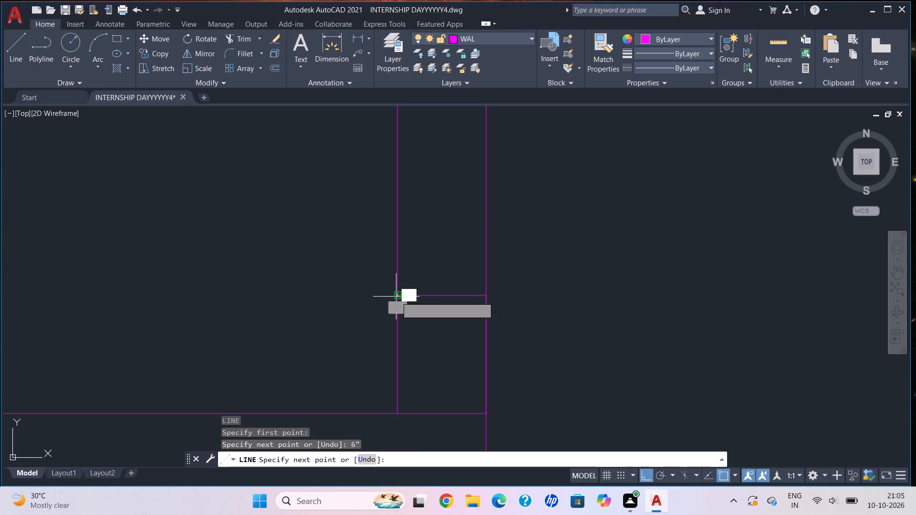
Continue the line 3' north along the wall and east across its thickness to mark the door opening's other jamb.
scroll(409, 208, "down", 4)
middle_click_drag(406, 208, 385, 287)
scroll(398, 223, "up", 4)
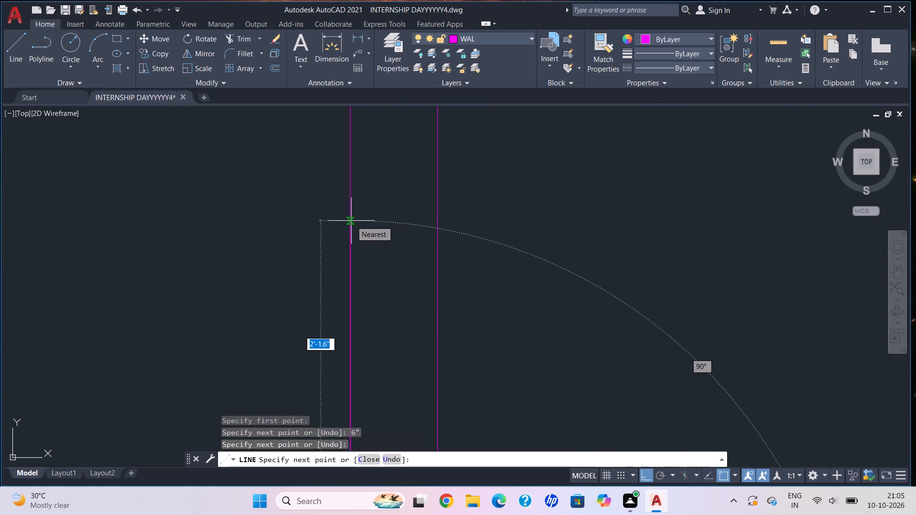
type("3'")
key("Return")
scroll(351, 221, "down", 2)
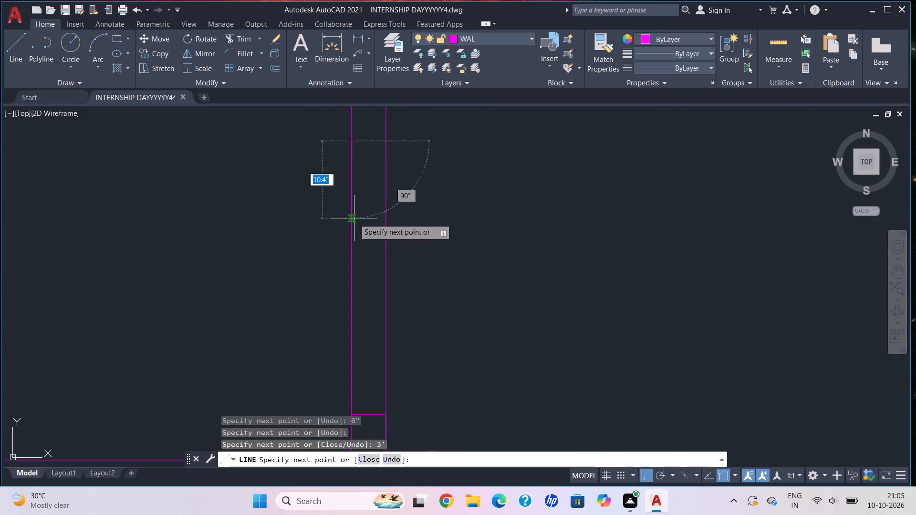
scroll(354, 218, "down", 3)
middle_click_drag(354, 218, 355, 240)
scroll(372, 196, "up", 4)
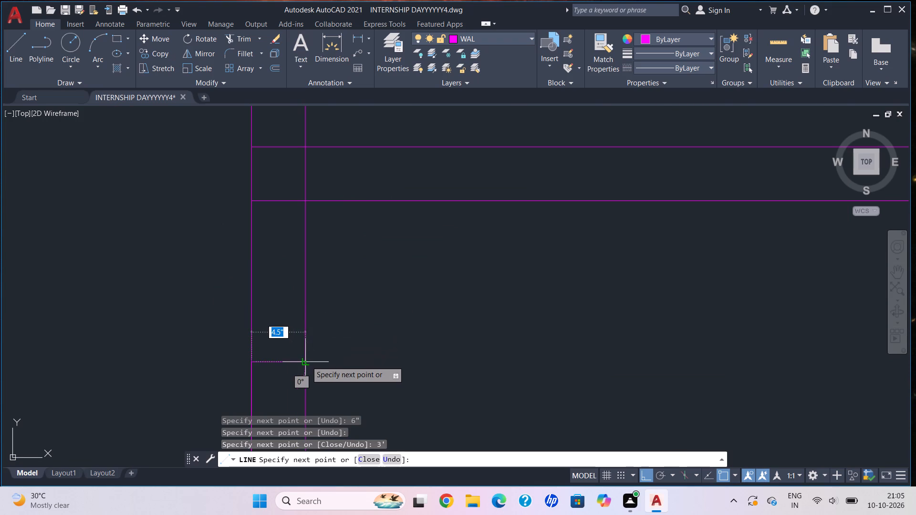
left_click(306, 361)
key("Escape")
Draw a line 6" north from the northeast room's southwest inner corner, continuing west across the thickness of its west wall.
scroll(447, 354, "down", 4)
middle_click_drag(436, 338, 343, 206)
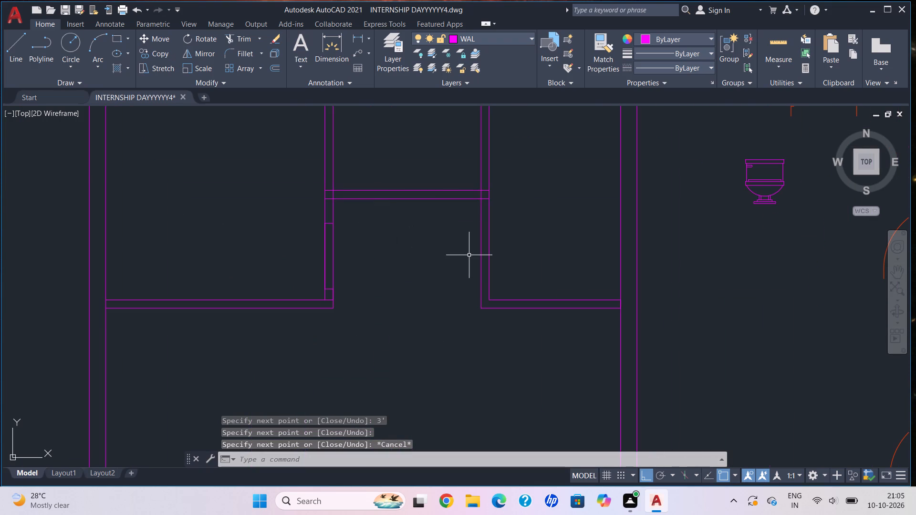
scroll(470, 255, "up", 1)
key("Escape")
key("l")
key("Return")
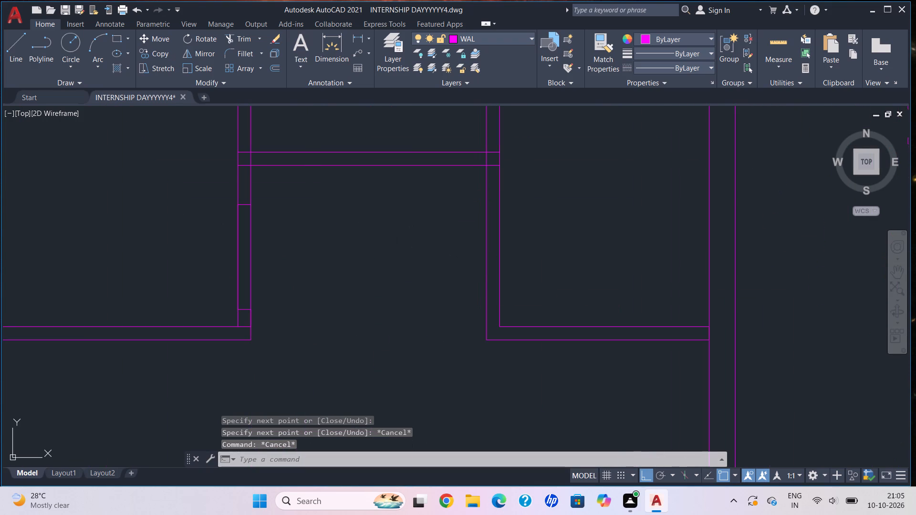
scroll(500, 285, "up", 2)
left_click(497, 390)
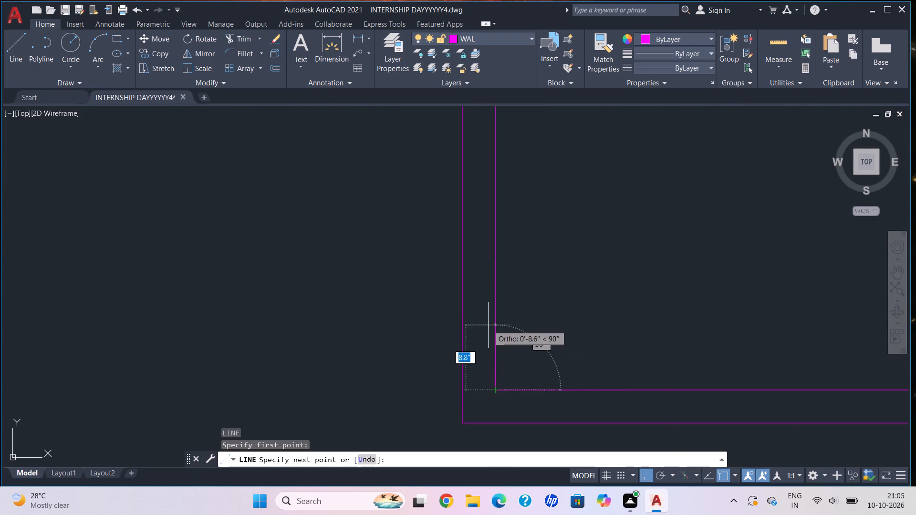
type("6\"")
key("Return")
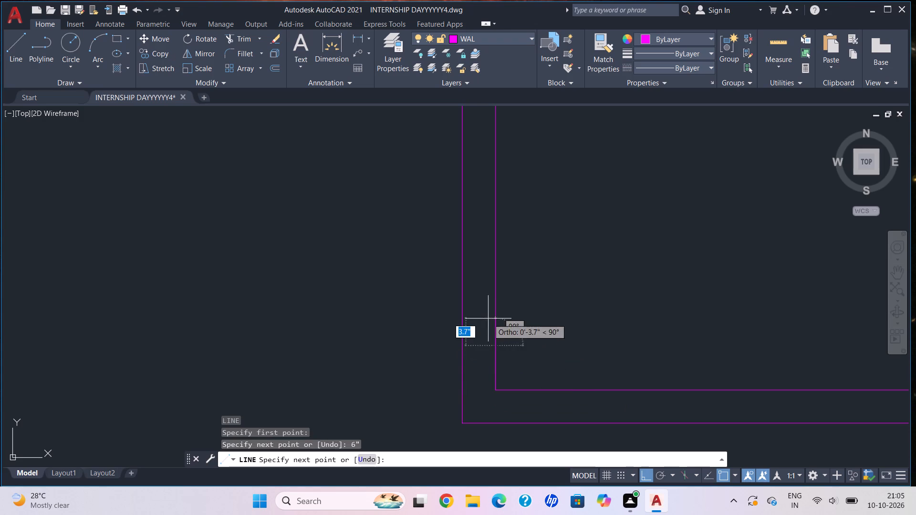
left_click(459, 345)
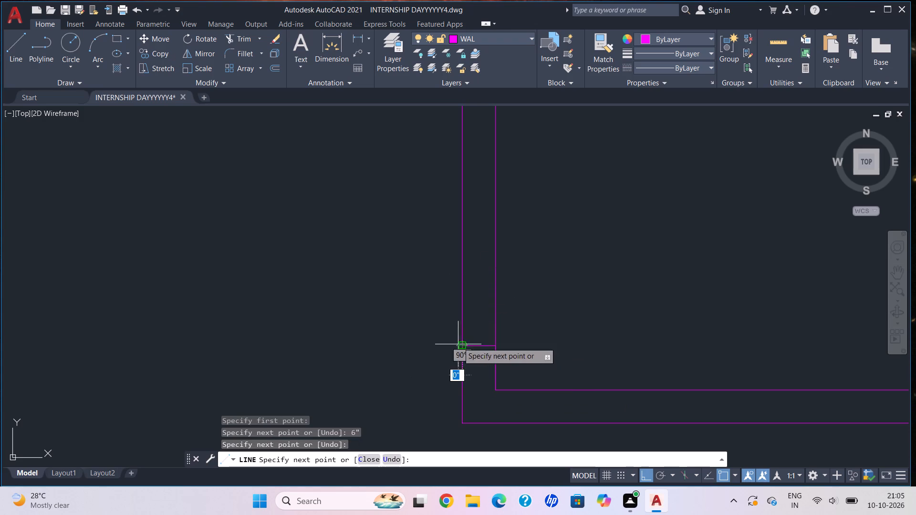
Continue the line 3' north along the wall and east across its thickness to mark the opening's other jamb.
type("3'")
key("Return")
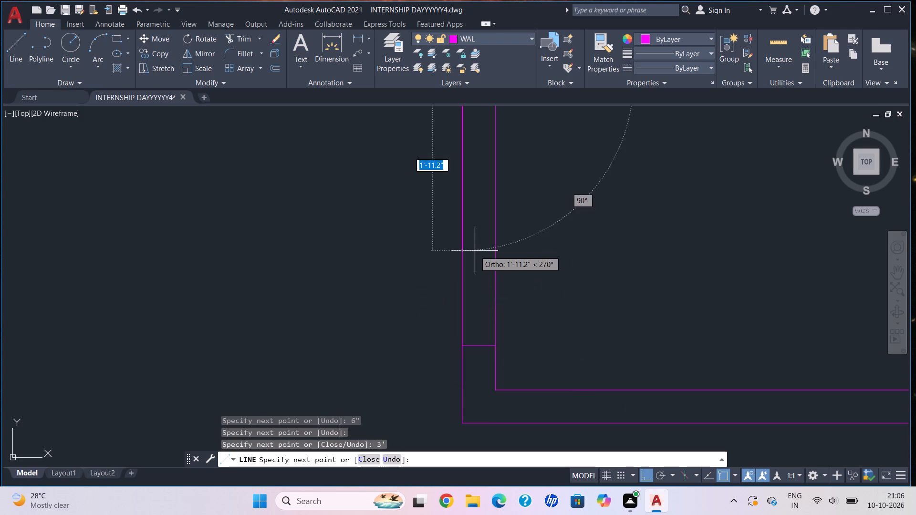
scroll(501, 243, "down", 3)
middle_click_drag(501, 243, 500, 287)
scroll(512, 244, "up", 4)
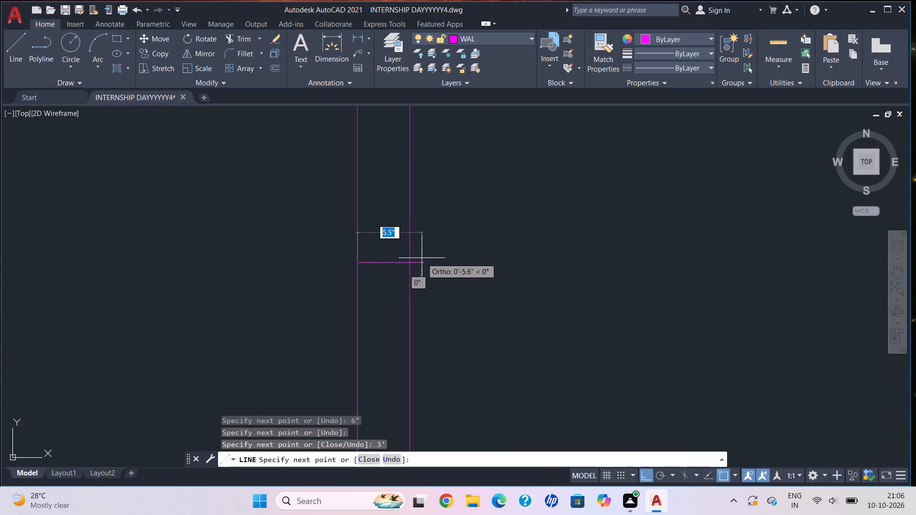
left_click(409, 266)
key("Escape")
Draw a line 6" west from the north-central room's southeast inner corner, continuing south across the thickness of its south wall.
scroll(440, 285, "down", 3)
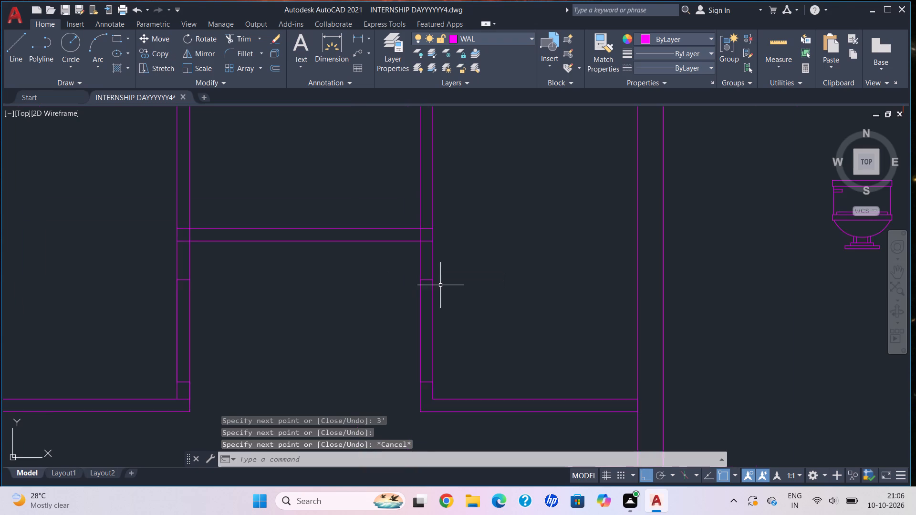
middle_click_drag(440, 285, 487, 333)
middle_click_drag(457, 298, 468, 300)
key("Escape")
key("l")
key("Return")
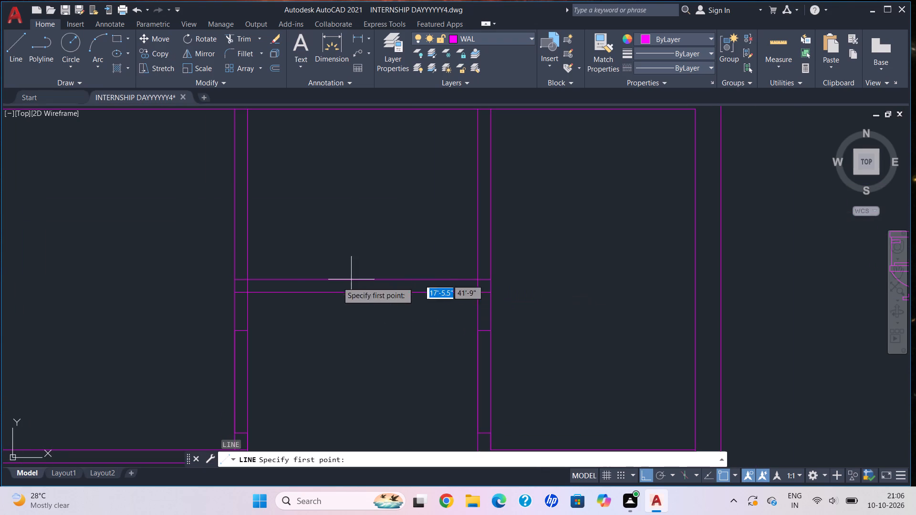
scroll(474, 278, "up", 2)
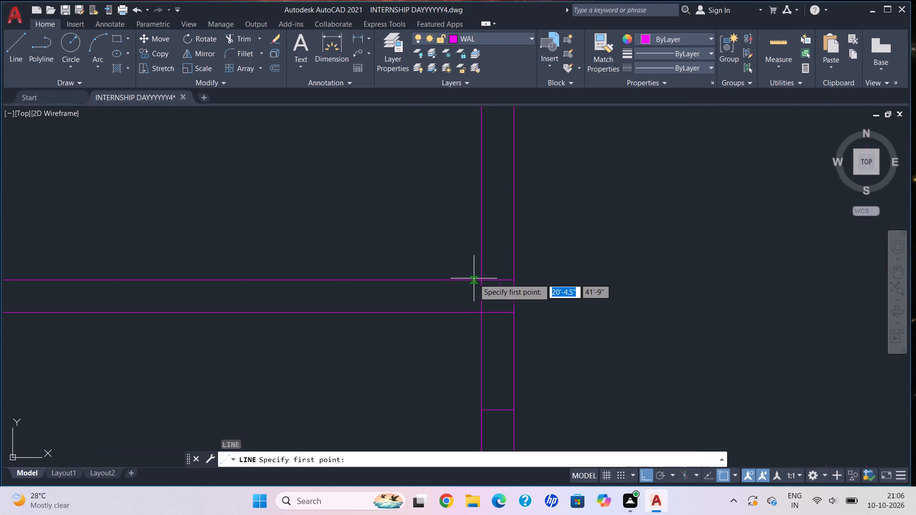
left_click(481, 281)
type("6\"")
key("Return")
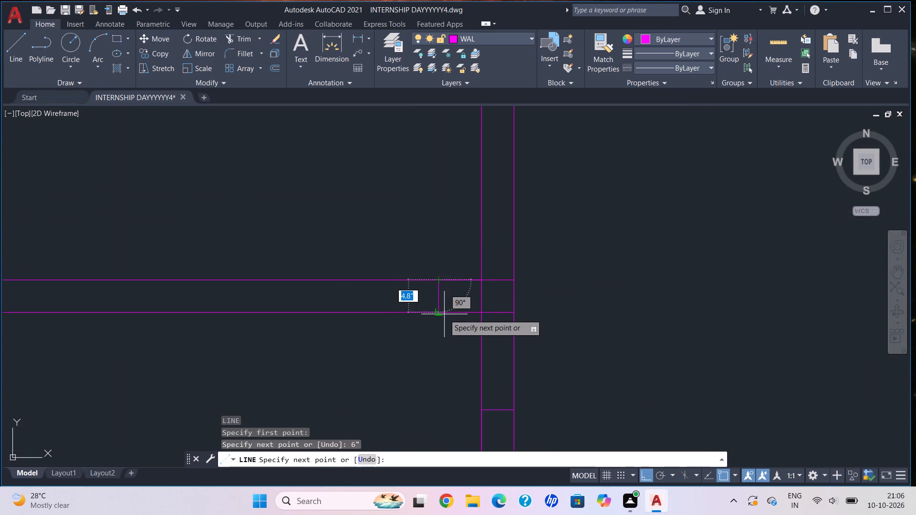
left_click(441, 313)
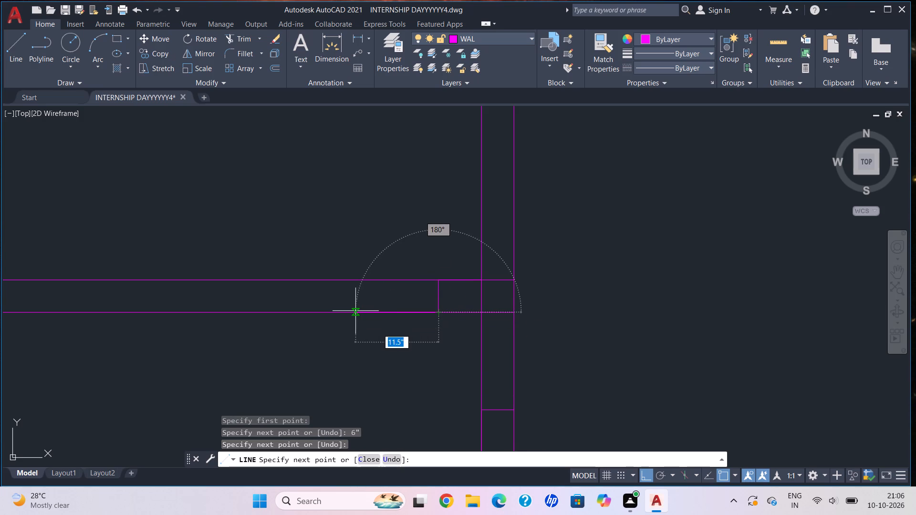
Continue the line 2'6" west along the wall and north across its thickness to mark the opening's other jamb.
scroll(353, 310, "down", 1)
middle_click_drag(359, 304, 413, 294)
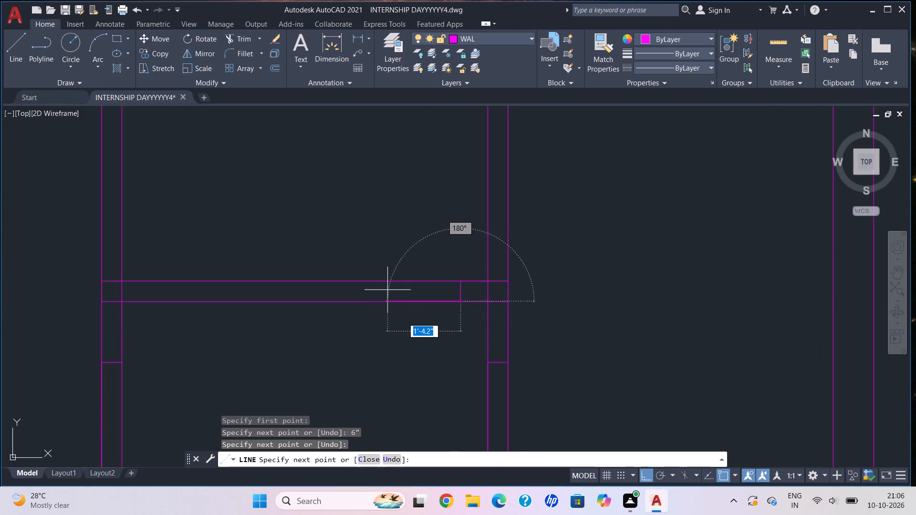
scroll(373, 301, "up", 1)
type("2'")
type("6\"")
key("Return")
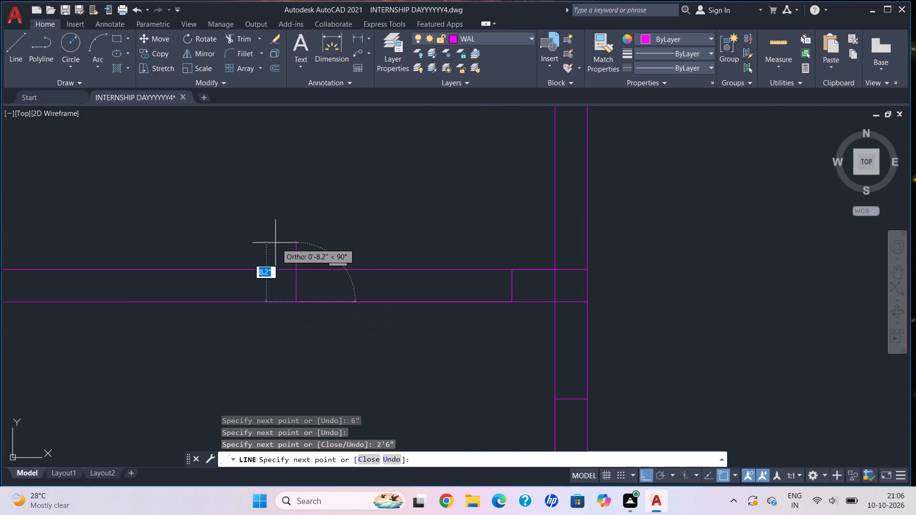
left_click(298, 267)
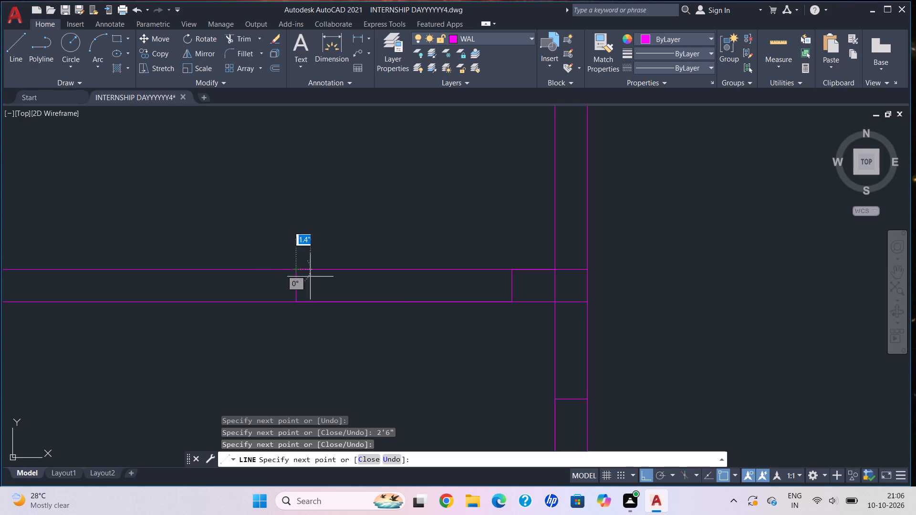
key("Escape")
Trim the northwest room's east wall between its door jambs and remove the leftover line crossing the wall corner south of the opening.
scroll(453, 295, "down", 2)
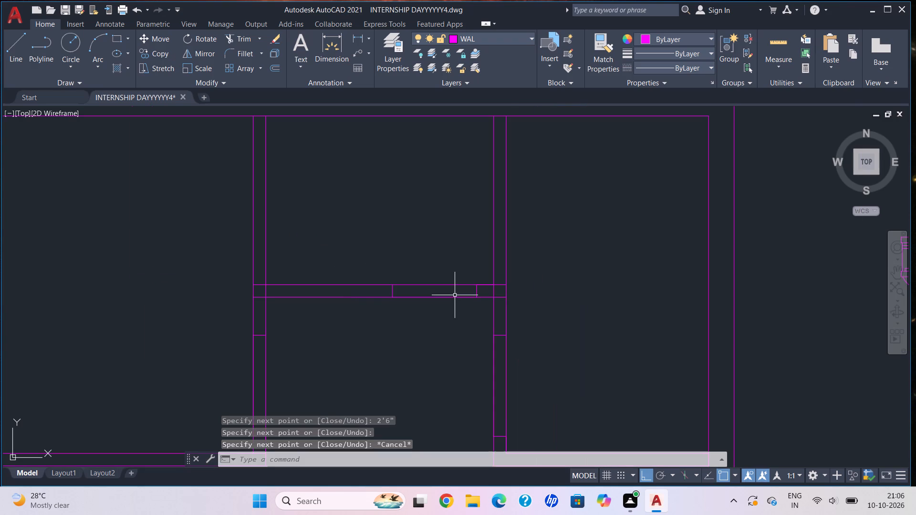
middle_click_drag(448, 290, 378, 214)
left_click(261, 37)
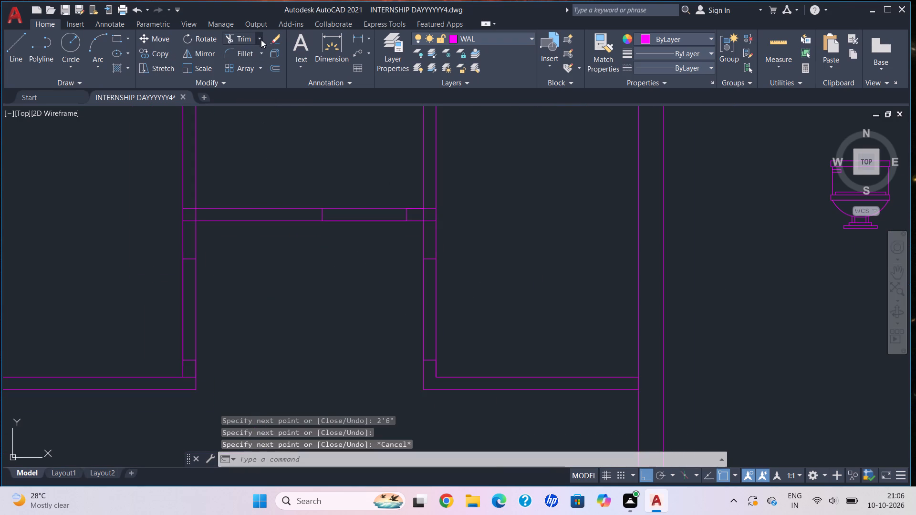
left_click(262, 60)
middle_click_drag(309, 254, 318, 221)
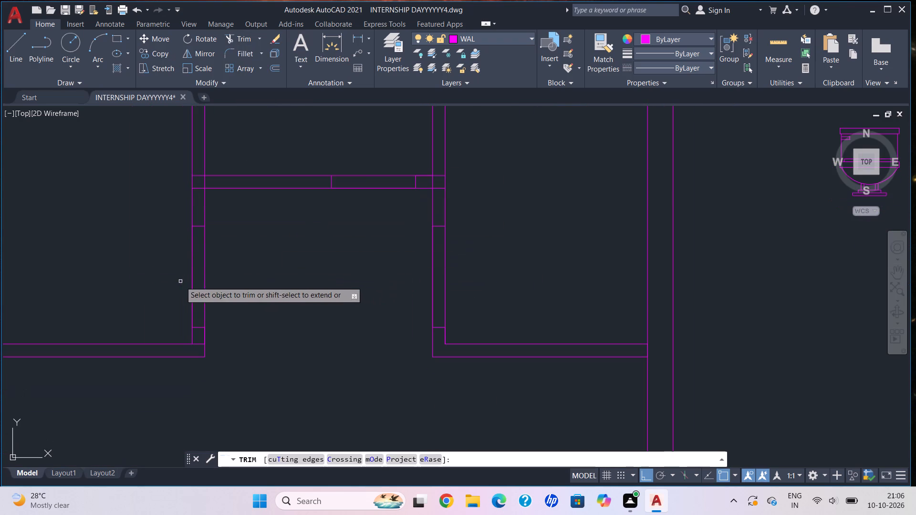
left_click_drag(177, 279, 223, 275)
scroll(200, 345, "up", 4)
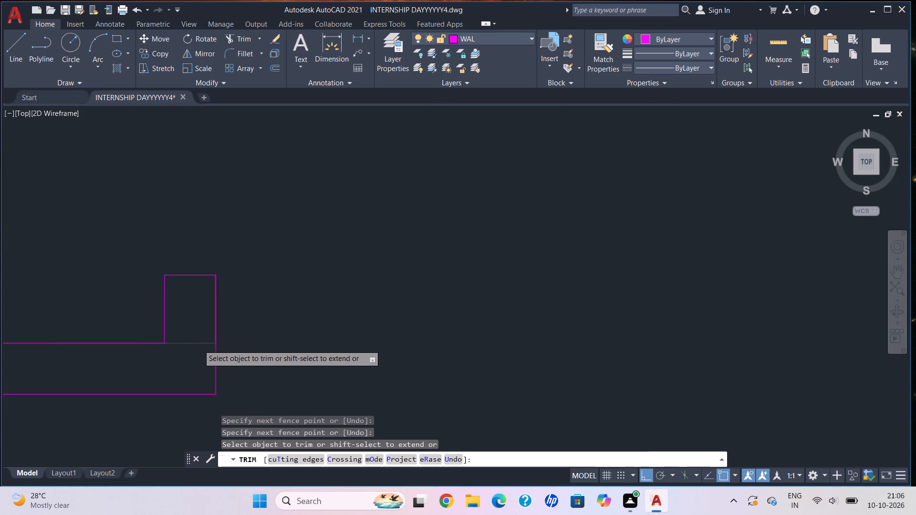
left_click(193, 342)
Trim the wall lines between the door jambs in the north-central room's south wall and the northeast room's west wall.
scroll(344, 279, "down", 6)
middle_click_drag(349, 261, 353, 279)
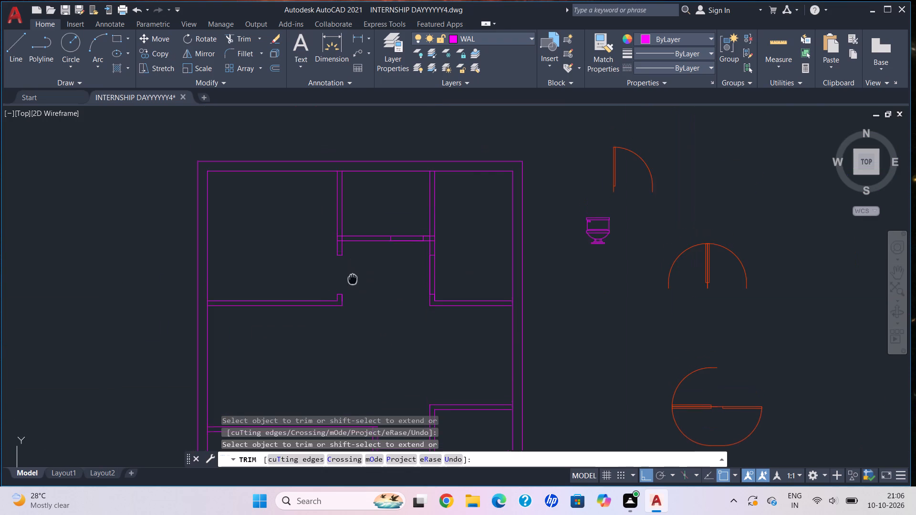
middle_click_drag(353, 279, 350, 279)
scroll(405, 237, "up", 3)
left_click_drag(395, 218, 420, 286)
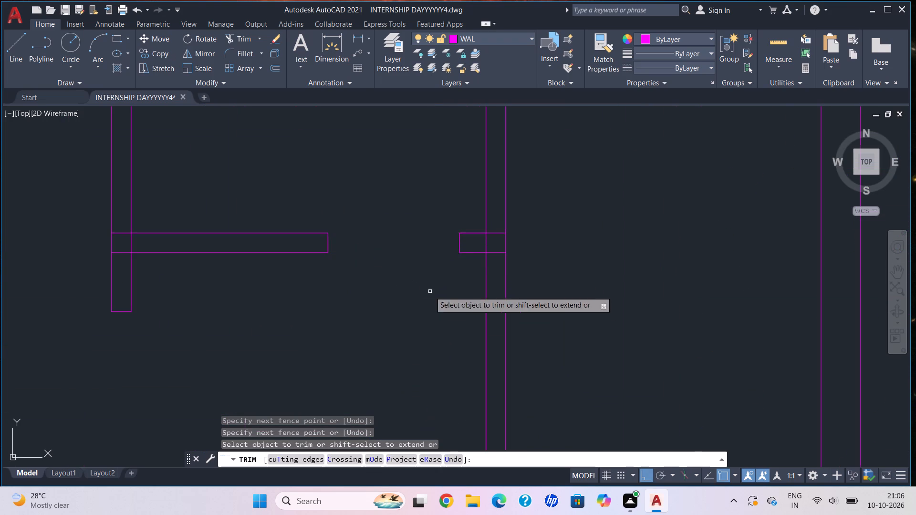
scroll(436, 299, "down", 1)
middle_click_drag(433, 296, 391, 263)
middle_click_drag(407, 322, 398, 292)
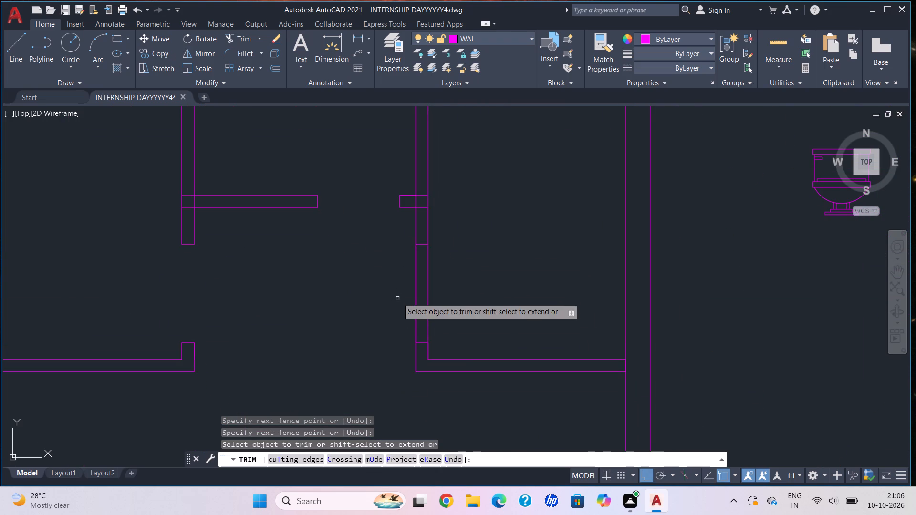
left_click_drag(396, 298, 485, 288)
Trim the overlapping wall lines where the north-central room's south wall meets its east wall.
scroll(434, 201, "up", 3)
left_click_drag(382, 175, 396, 250)
scroll(380, 218, "down", 1)
middle_click_drag(380, 217, 435, 266)
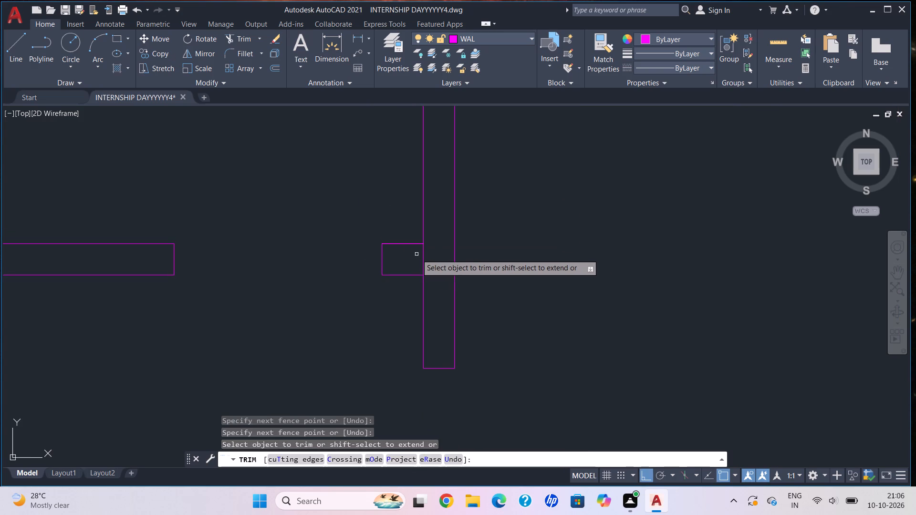
left_click(423, 256)
Trim the overlapping wall lines where the north-central room's south wall meets its west wall.
scroll(267, 289, "down", 5)
middle_click_drag(271, 291, 398, 302)
scroll(363, 296, "up", 5)
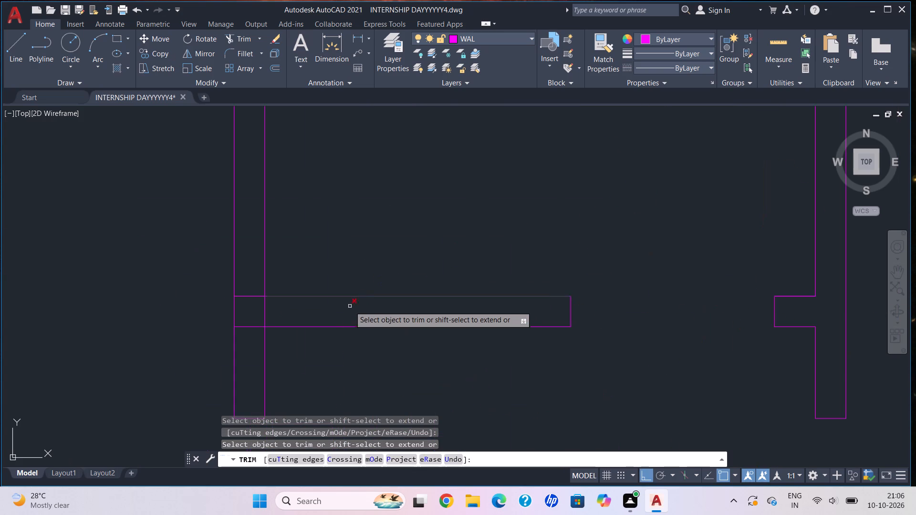
scroll(246, 323, "up", 1)
left_click_drag(249, 270, 253, 329)
left_click(276, 307)
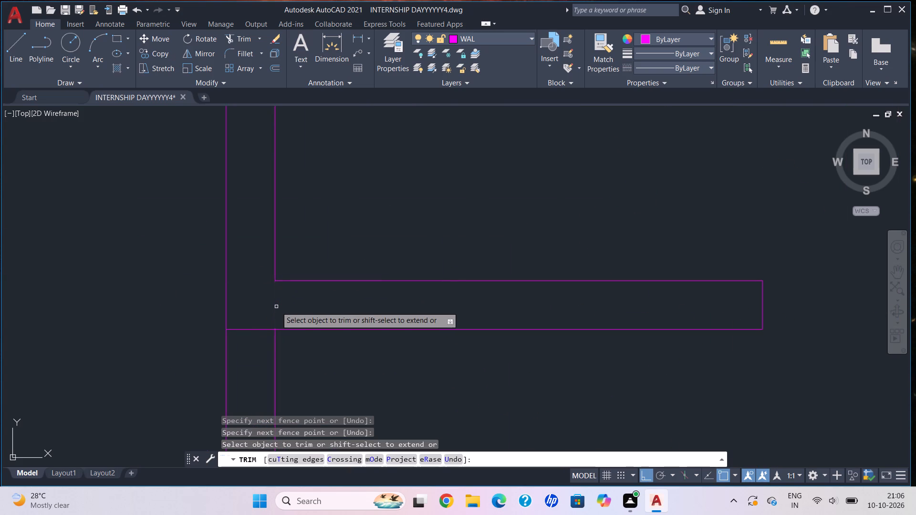
left_click(255, 329)
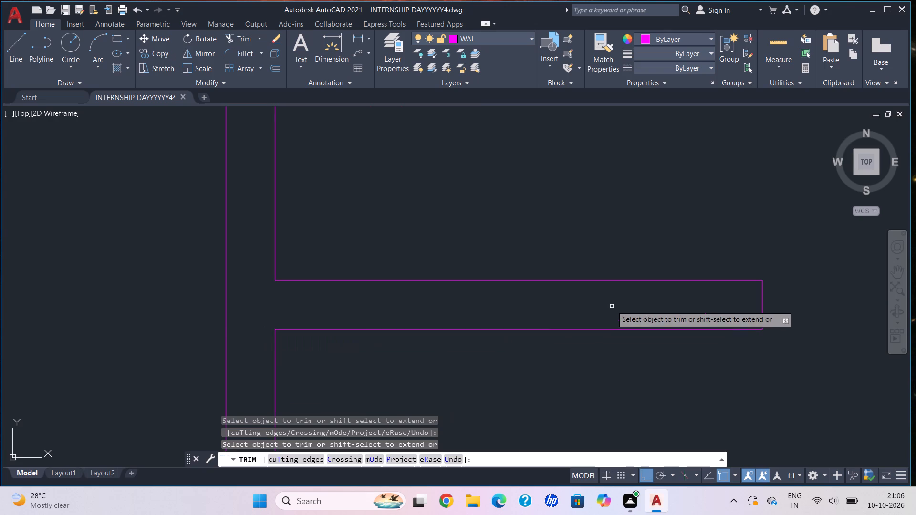
Examine the whole floor plan and door blocks to decide where the next door opening belongs.
scroll(612, 305, "down", 3)
middle_click_drag(612, 305, 521, 240)
scroll(641, 327, "down", 2)
middle_click_drag(640, 326, 553, 263)
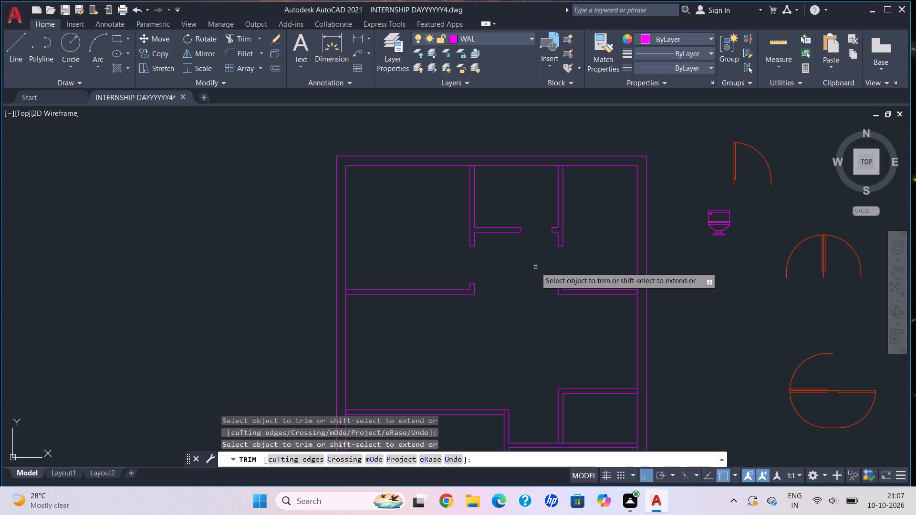
scroll(593, 218, "down", 1)
middle_click_drag(590, 216, 565, 187)
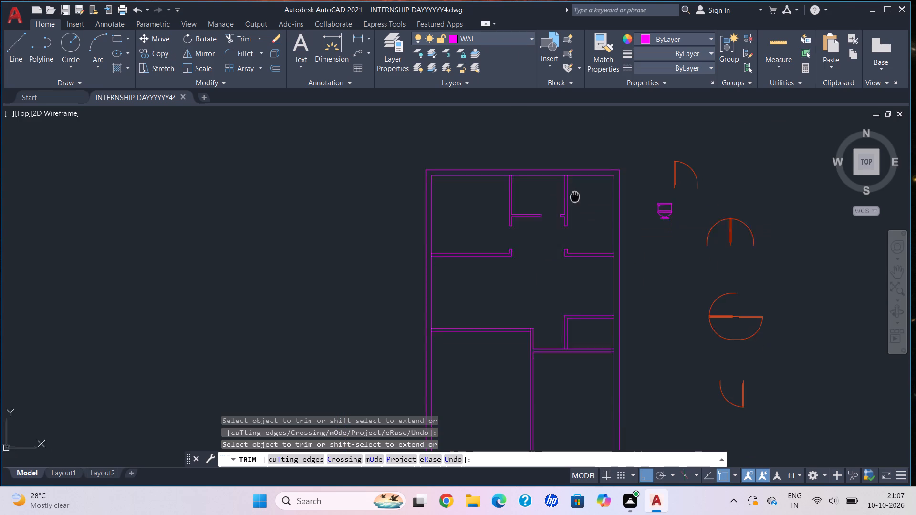
middle_click_drag(565, 187, 521, 142)
middle_click_drag(537, 206, 518, 223)
key("Escape")
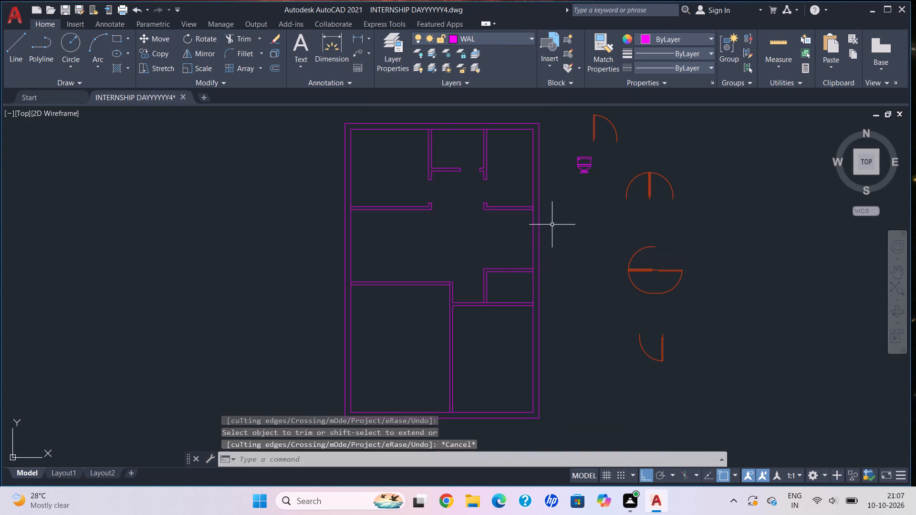
middle_click_drag(552, 224, 556, 219)
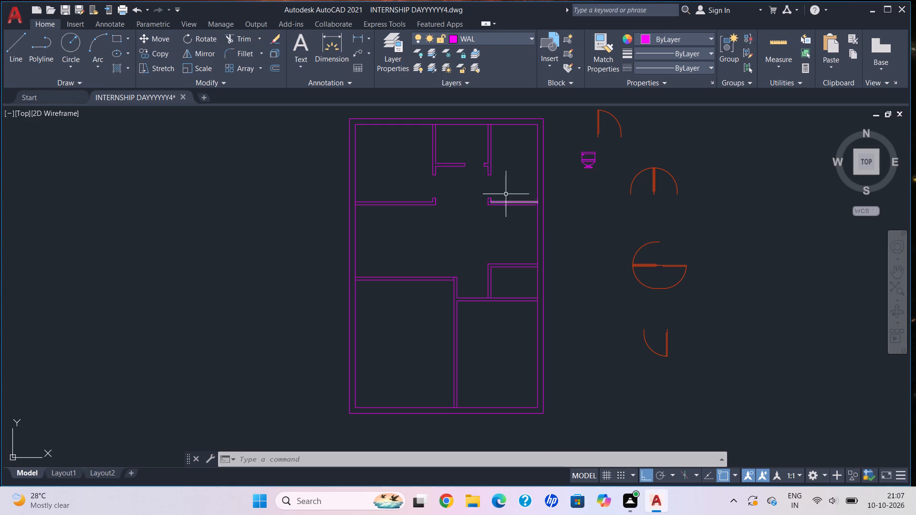
middle_click_drag(496, 179, 510, 214)
middle_click_drag(521, 254, 511, 237)
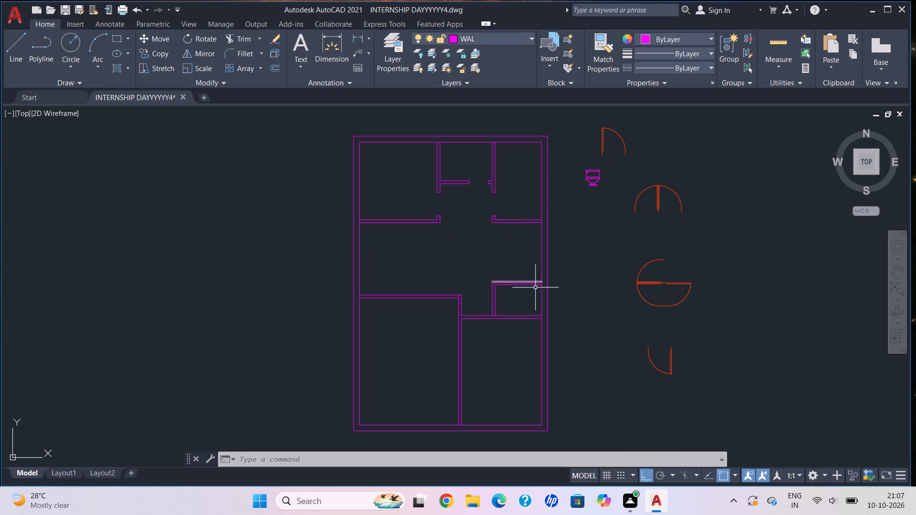
middle_click_drag(535, 288, 523, 234)
middle_click_drag(491, 243, 508, 247)
Draw jamb lines for a 3' door opening in the southwest room's north wall, starting 6" from its east wall.
key("Escape")
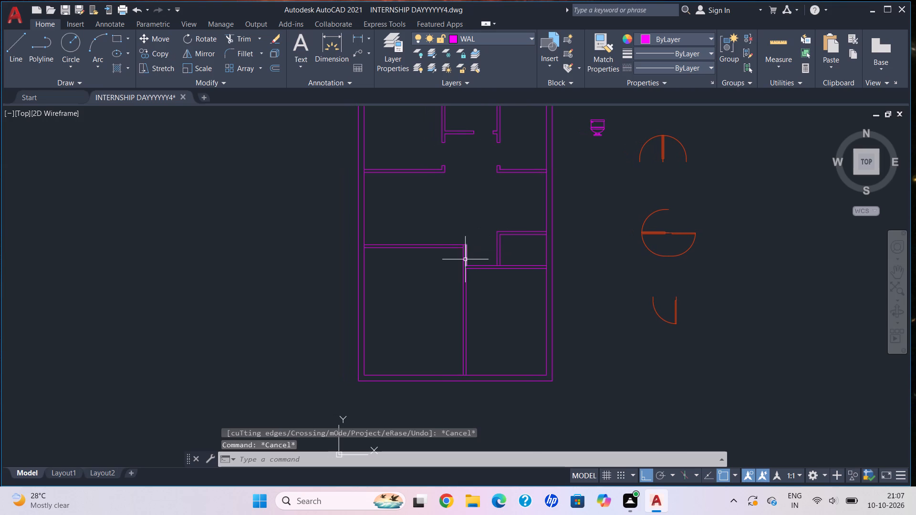
key("l")
key("Return")
scroll(460, 229, "down", 1)
scroll(461, 228, "up", 4)
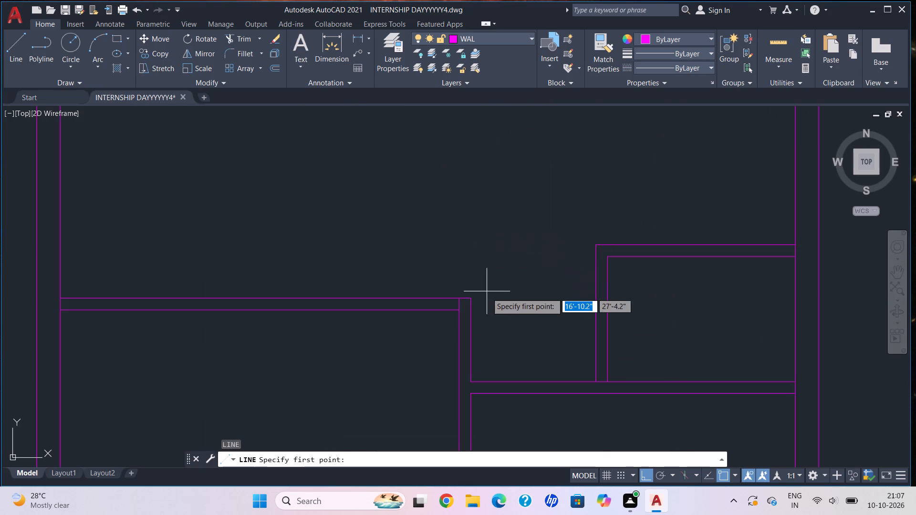
left_click(458, 299)
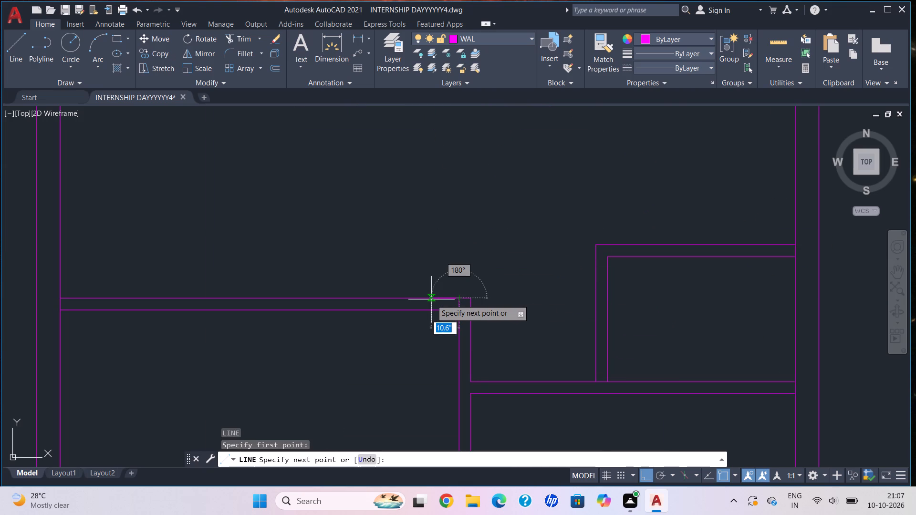
type("6\"")
key("Return")
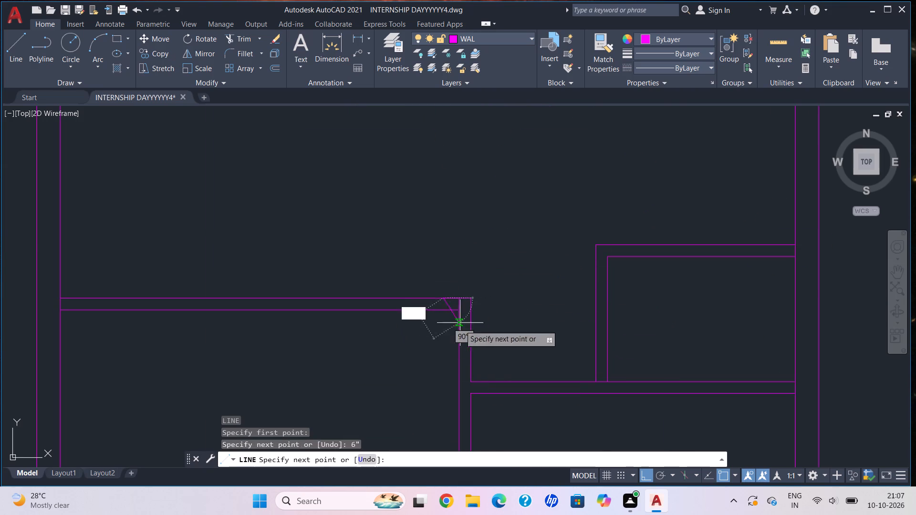
scroll(454, 300, "up", 2)
left_click(425, 329)
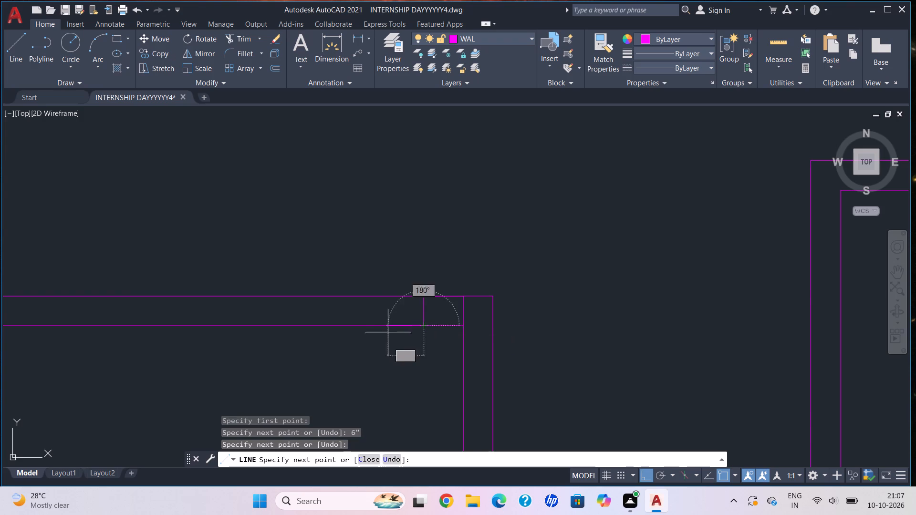
type("3'")
key("Return")
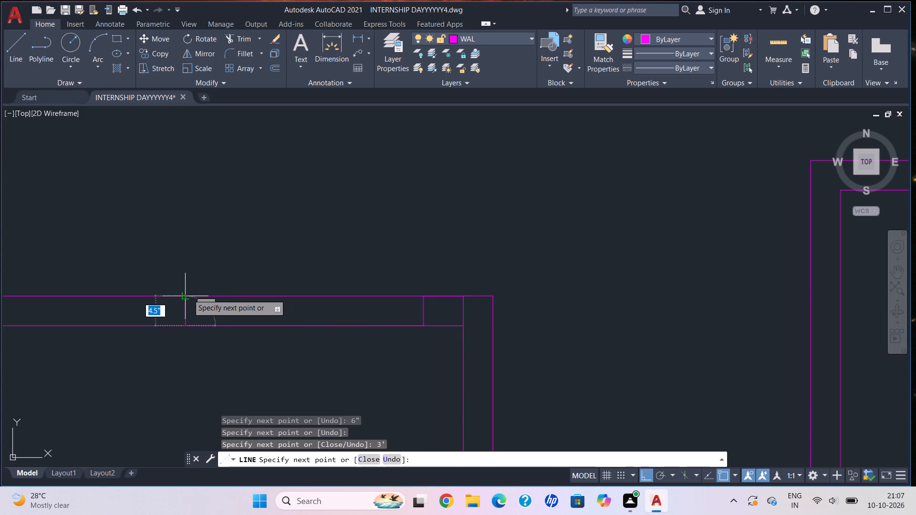
left_click(186, 294)
key("Escape")
Trim the southwest room's north wall lines between the door jambs and the leftover line at its northeast corner.
scroll(285, 303, "down", 1)
middle_click_drag(287, 303, 332, 287)
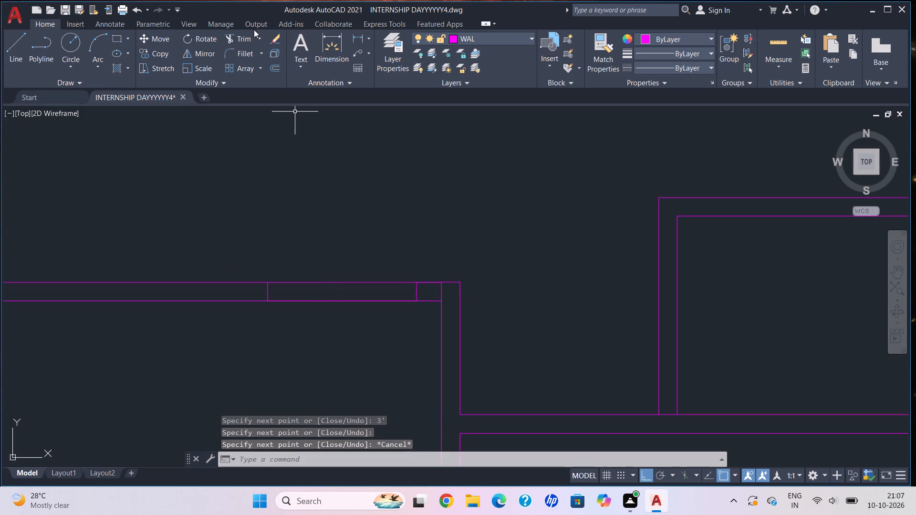
left_click(257, 33)
left_click(261, 53)
left_click_drag(345, 200, 357, 319)
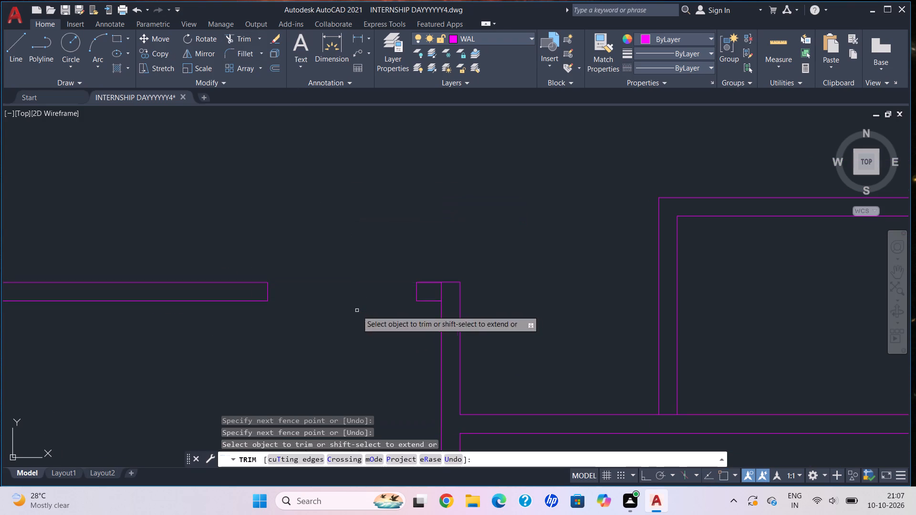
scroll(458, 302, "up", 3)
left_click(380, 283)
left_click(395, 284)
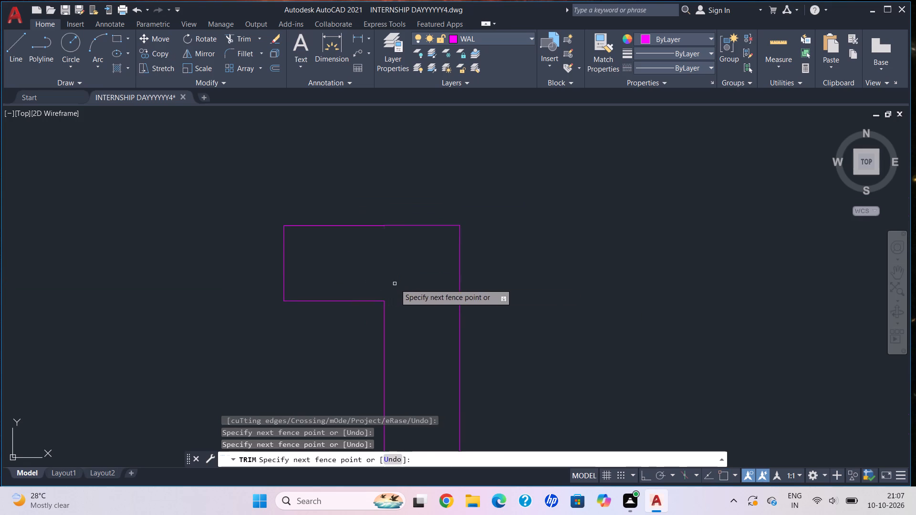
Examine the whole floor plan to decide where the next door opening belongs.
scroll(591, 321, "down", 2)
middle_click_drag(563, 297, 492, 246)
scroll(510, 256, "down", 1)
middle_click(510, 256)
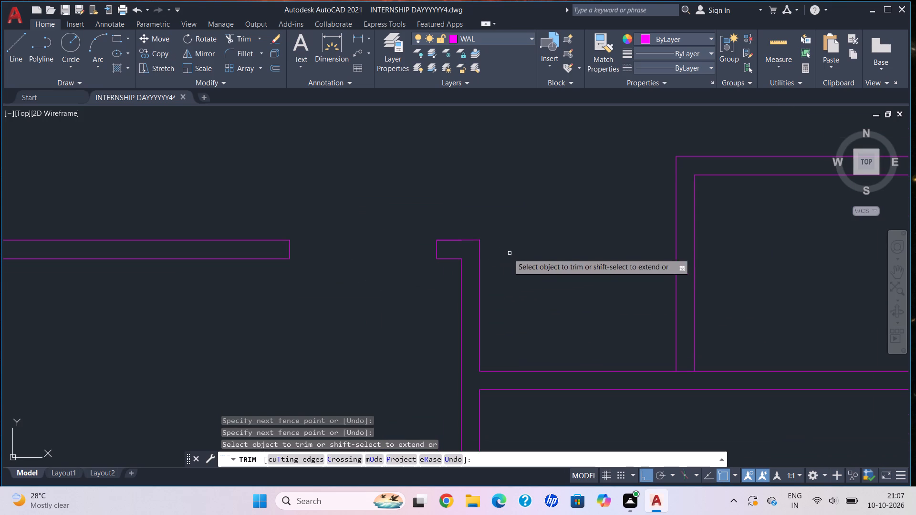
scroll(537, 252, "down", 1)
middle_click_drag(541, 252, 465, 233)
scroll(465, 233, "down", 1)
middle_click_drag(465, 233, 472, 291)
scroll(467, 253, "down", 2)
middle_click_drag(467, 253, 472, 276)
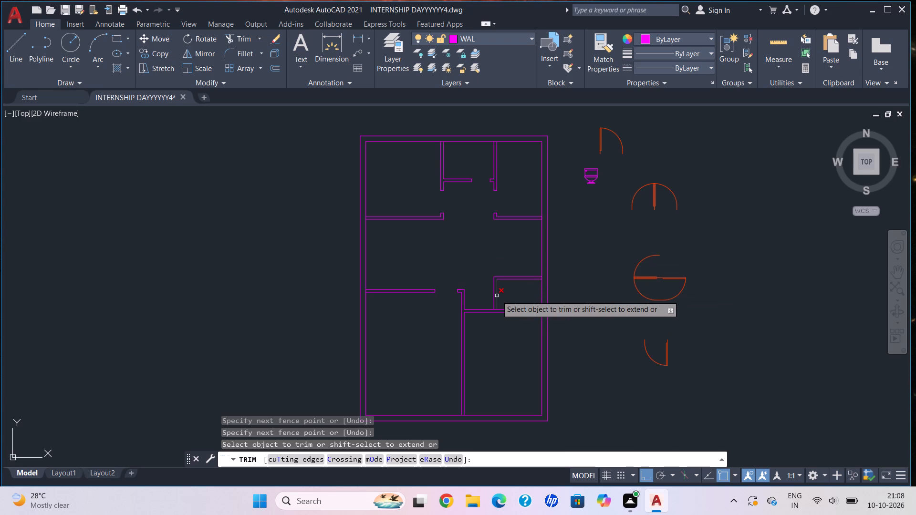
Draw jamb lines for a 3' door opening in the southeast room's north wall, starting 6" from its west wall.
middle_click(519, 345)
scroll(509, 313, "up", 2)
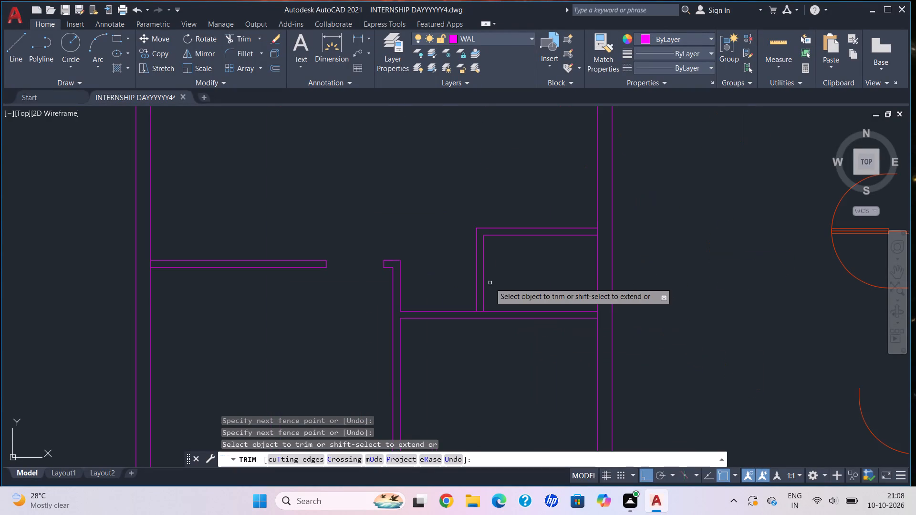
key("Escape")
key("l")
key("Return")
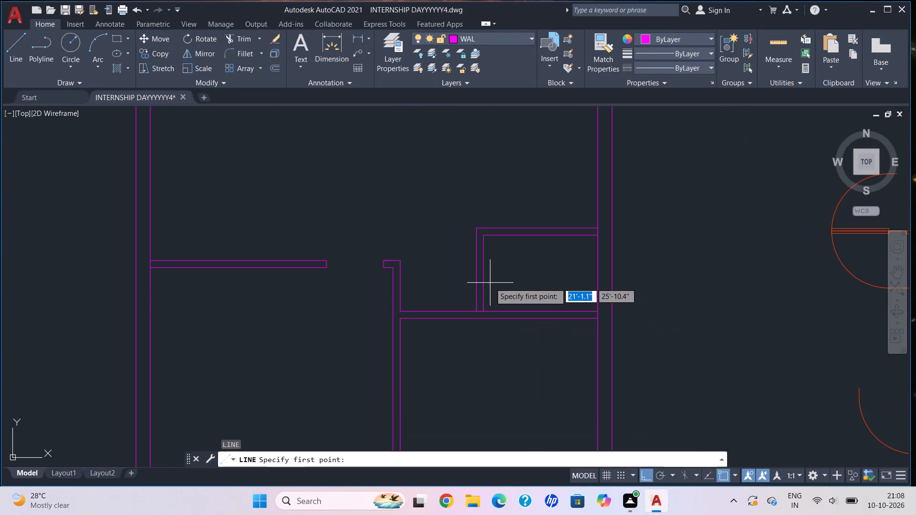
scroll(411, 321, "up", 3)
left_click(369, 287)
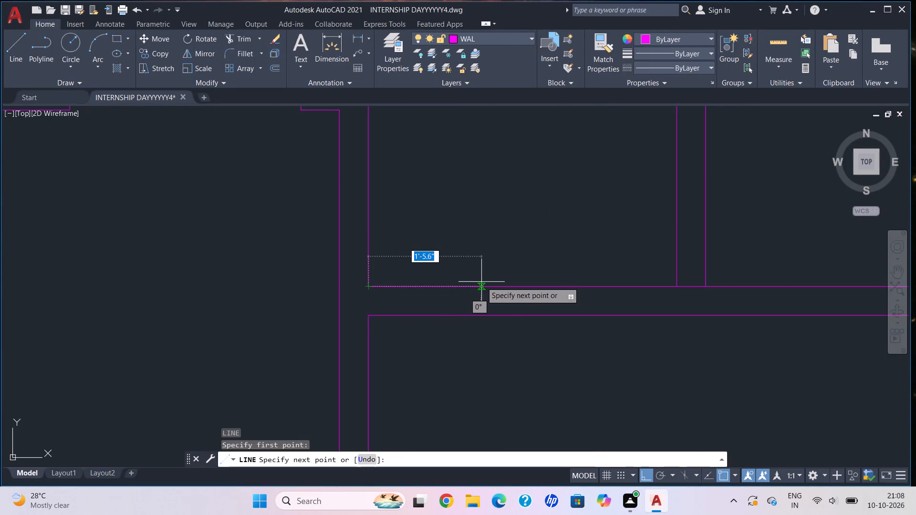
type("6\"")
key("Return")
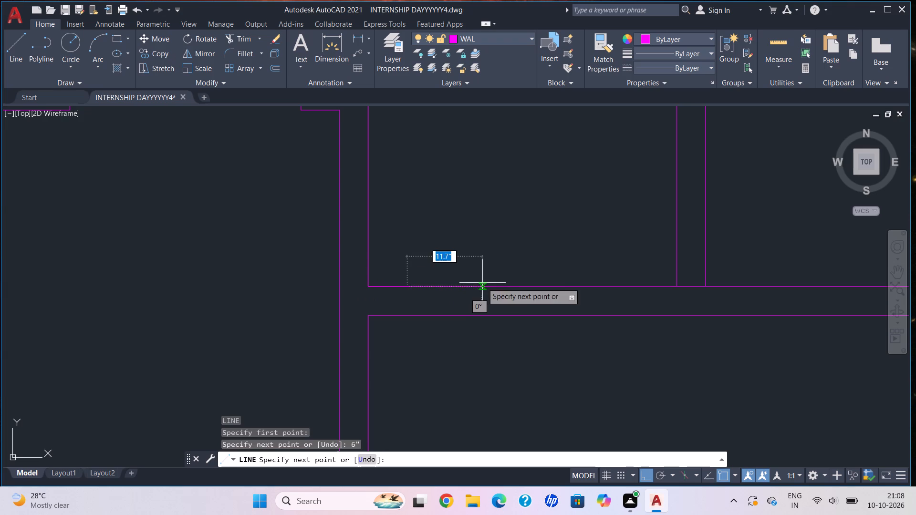
left_click(406, 318)
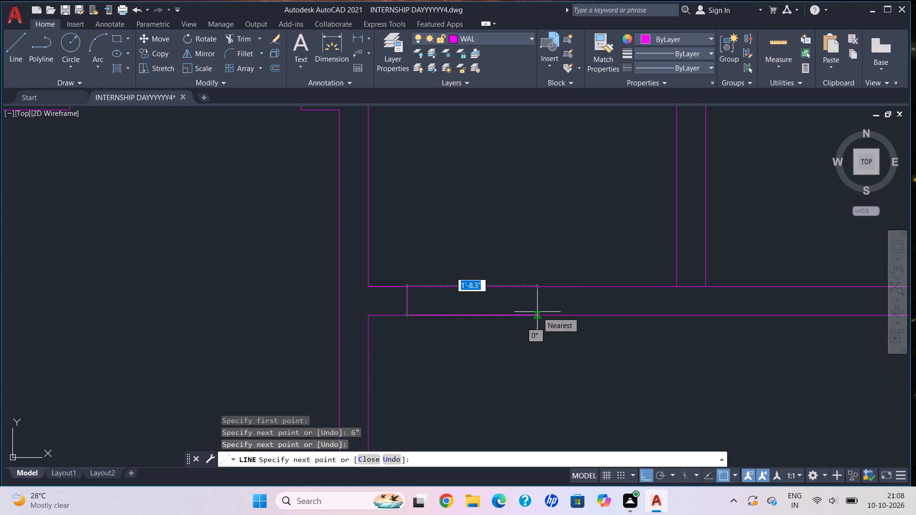
type("3'")
key("Return")
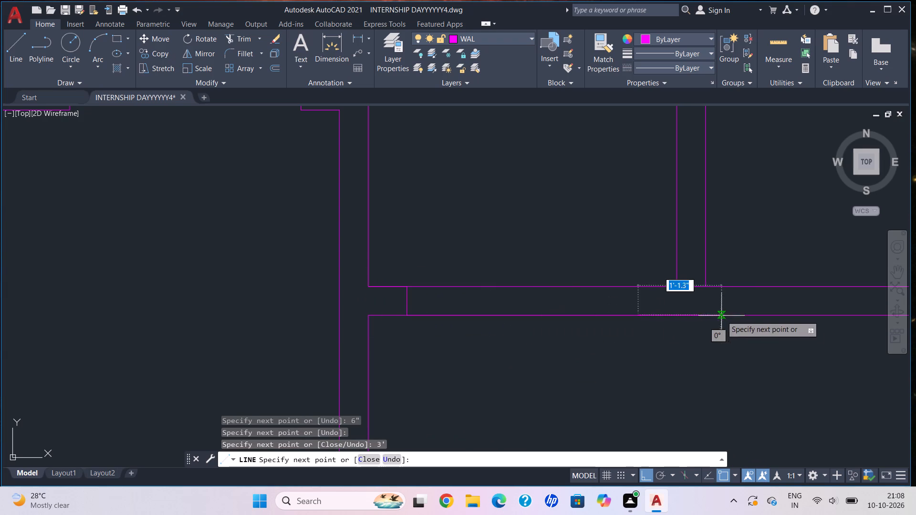
left_click(638, 283)
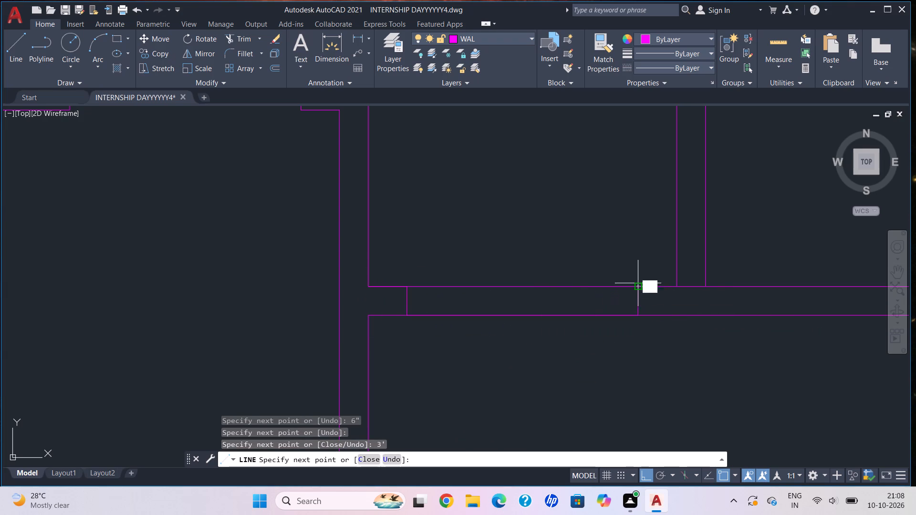
key("Escape")
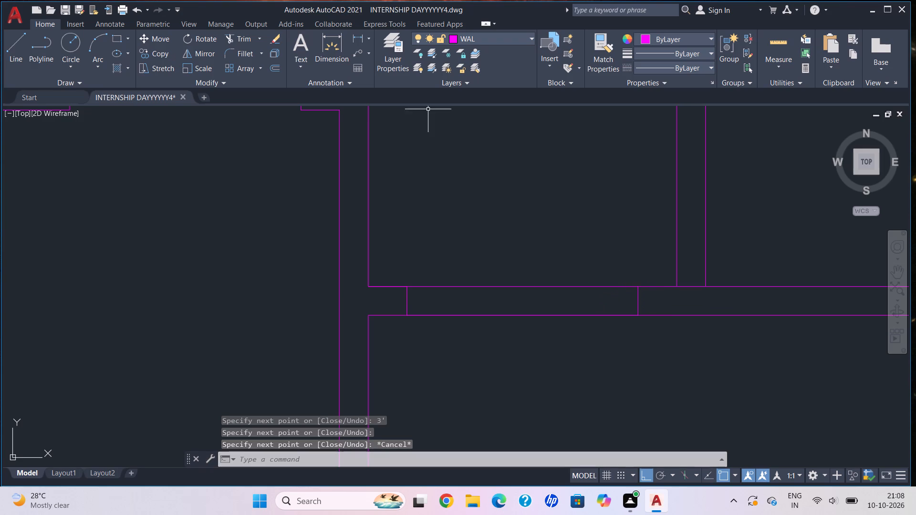
Trim the southeast room's north wall between the jambs and the line crossing the junction with the small east room's west wall.
left_click(257, 41)
left_click(260, 58)
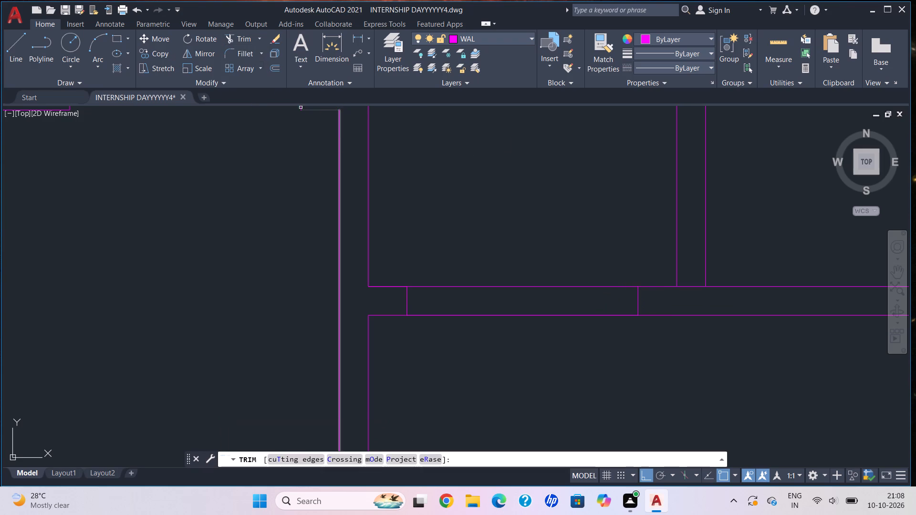
left_click_drag(485, 232, 523, 335)
scroll(666, 340, "up", 1)
middle_click_drag(643, 329, 532, 315)
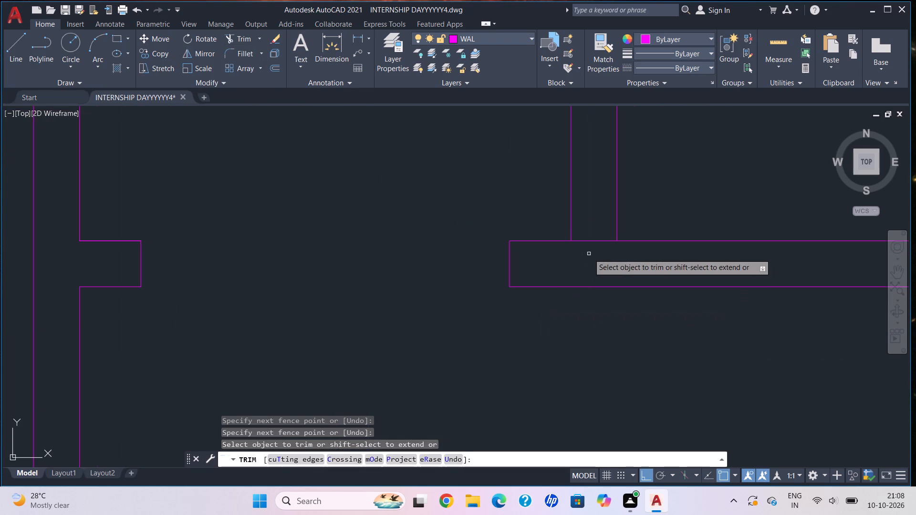
left_click(585, 239)
scroll(409, 209, "down", 3)
middle_click_drag(410, 215, 426, 271)
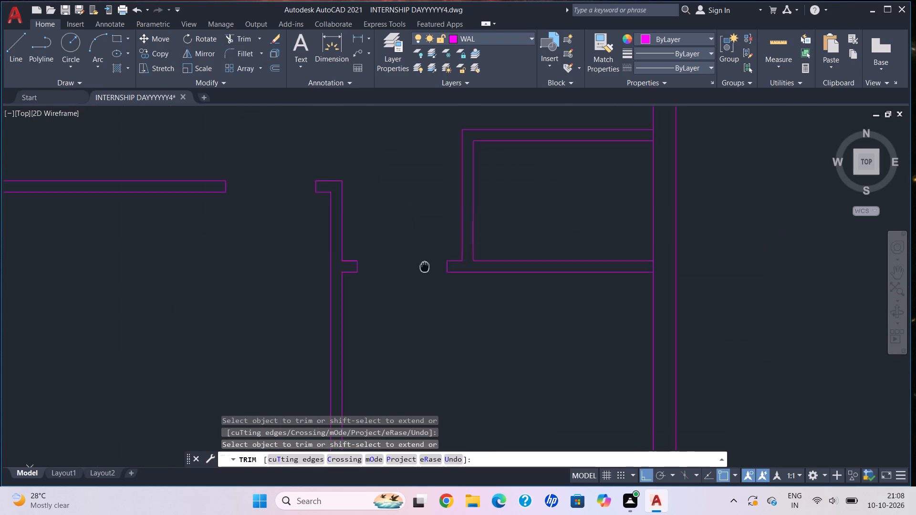
middle_click_drag(426, 271, 431, 289)
middle_click_drag(536, 199, 558, 219)
scroll(565, 229, "down", 1)
middle_click_drag(569, 229, 566, 212)
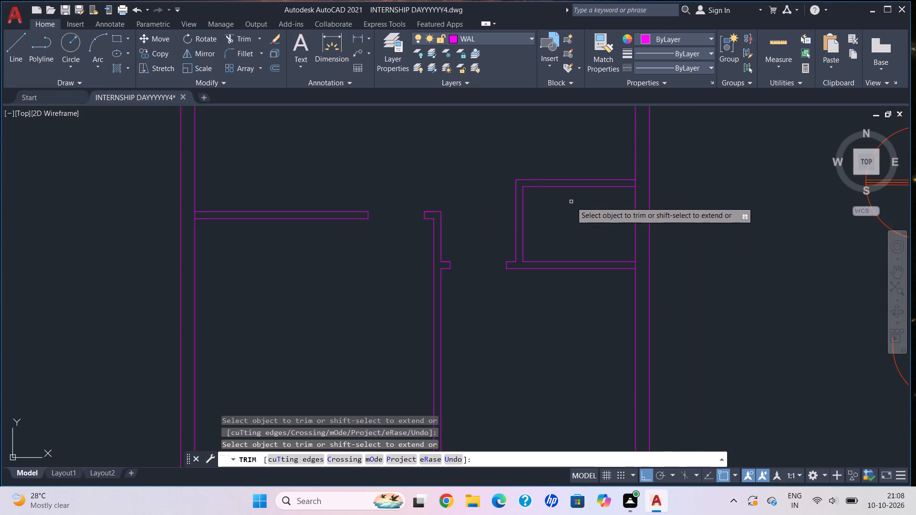
key("Escape")
Draw jamb lines for a 2'6" door opening in the small east room's west wall, starting 6" from its south wall.
scroll(577, 209, "down", 1)
middle_click_drag(578, 215, 578, 231)
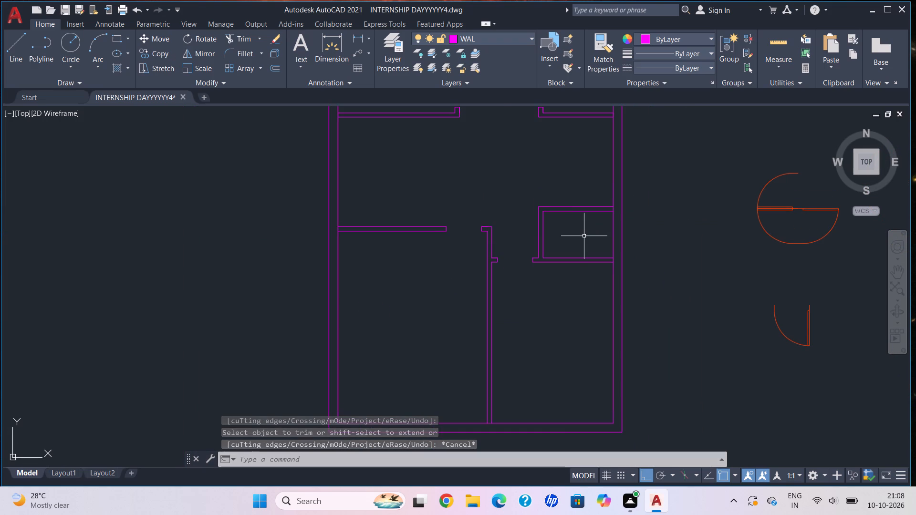
scroll(584, 236, "down", 1)
middle_click_drag(588, 244, 587, 277)
scroll(561, 278, "up", 3)
key("Escape")
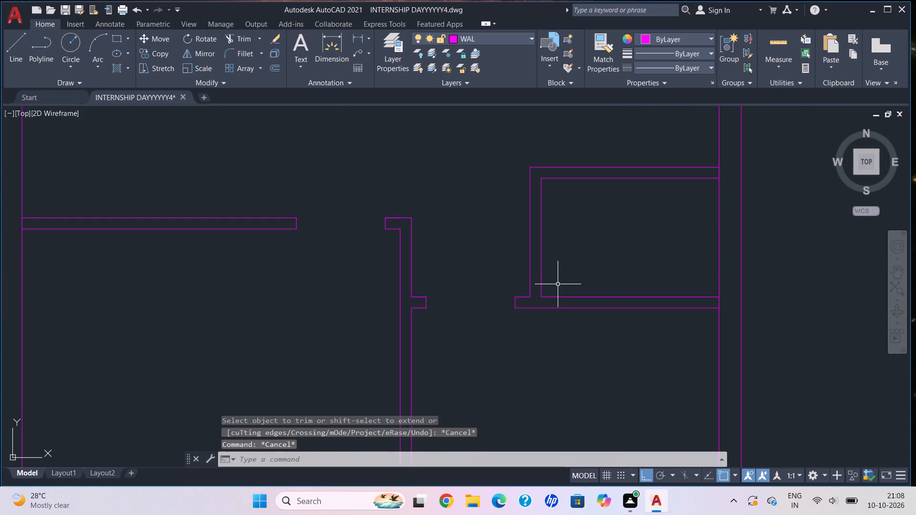
key("l")
key("Return")
scroll(558, 292, "up", 4)
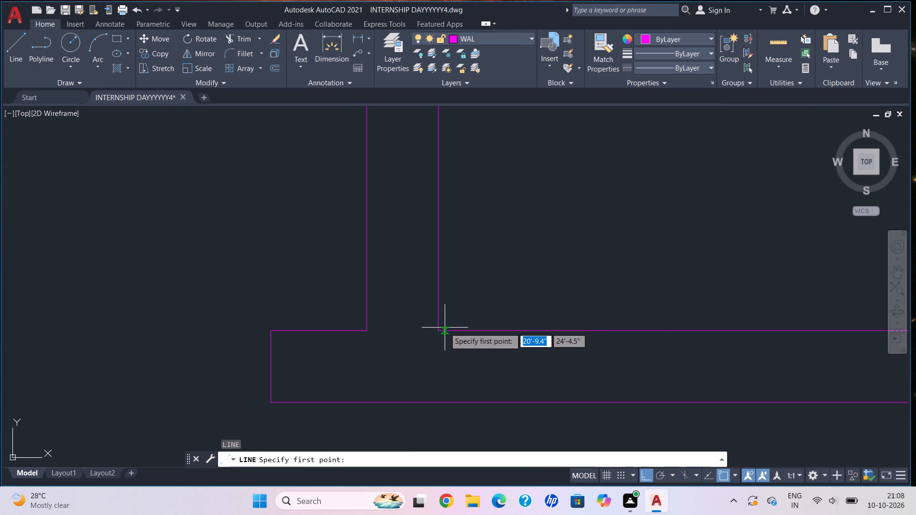
left_click(441, 329)
type("6\"")
key("Return")
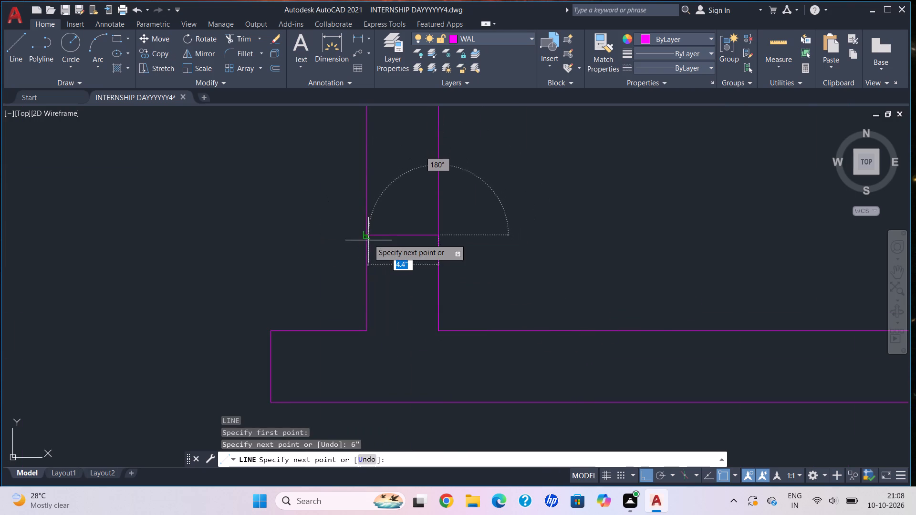
left_click(368, 234)
scroll(368, 234, "down", 4)
middle_click_drag(368, 234, 384, 301)
scroll(394, 221, "up", 3)
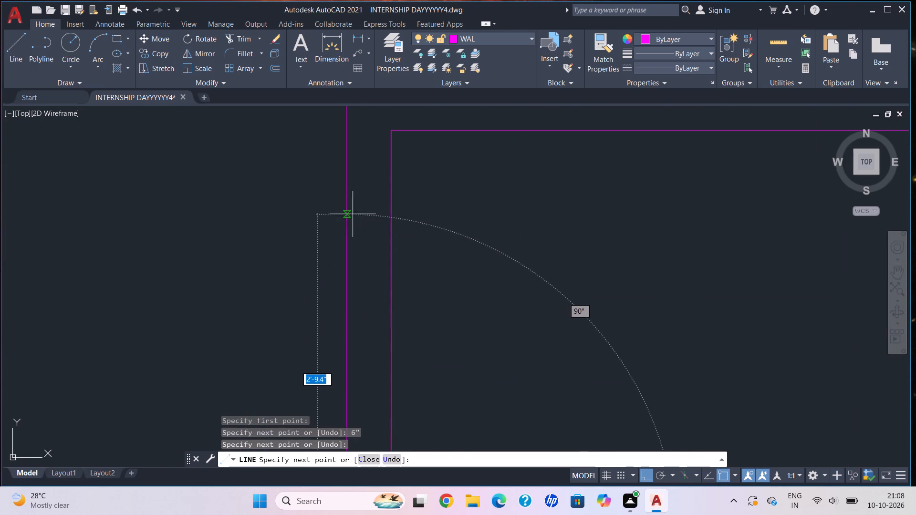
type("2'6\"")
key("Return")
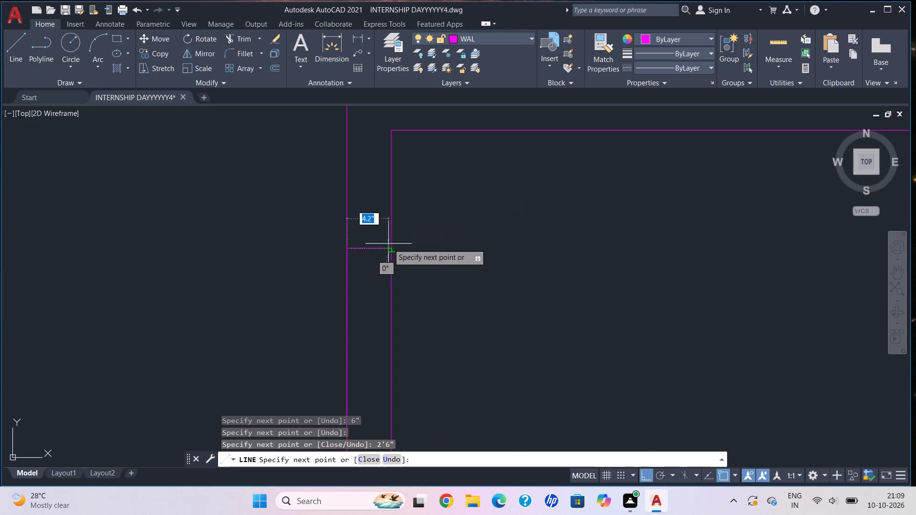
left_click(392, 249)
key("Escape")
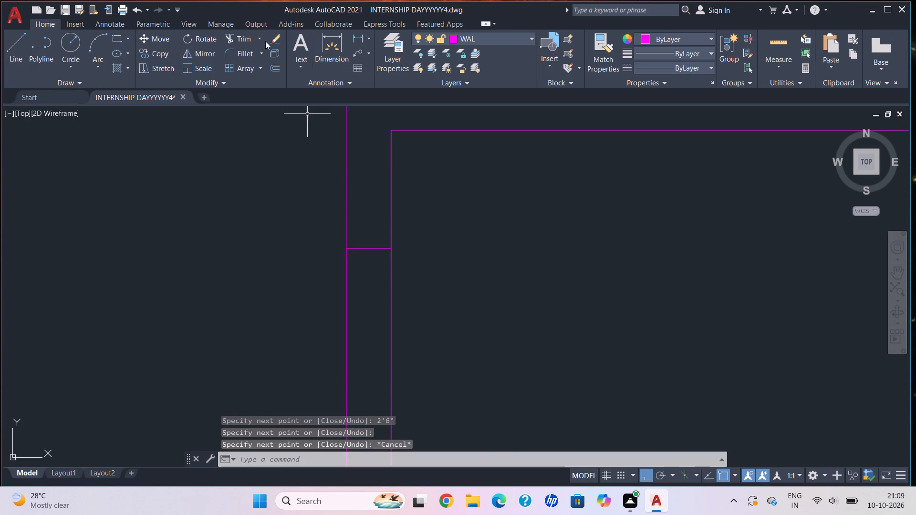
Trim the wall lines between the door jambs in the small east room's west wall.
left_click(262, 37)
left_click(256, 58)
scroll(470, 268, "down", 3)
middle_click_drag(471, 268, 444, 201)
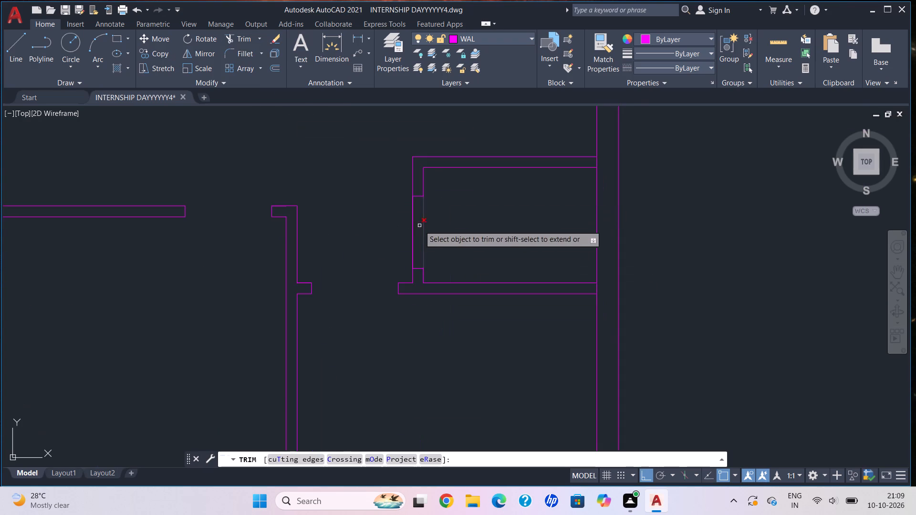
left_click_drag(402, 228, 475, 216)
scroll(350, 233, "down", 1)
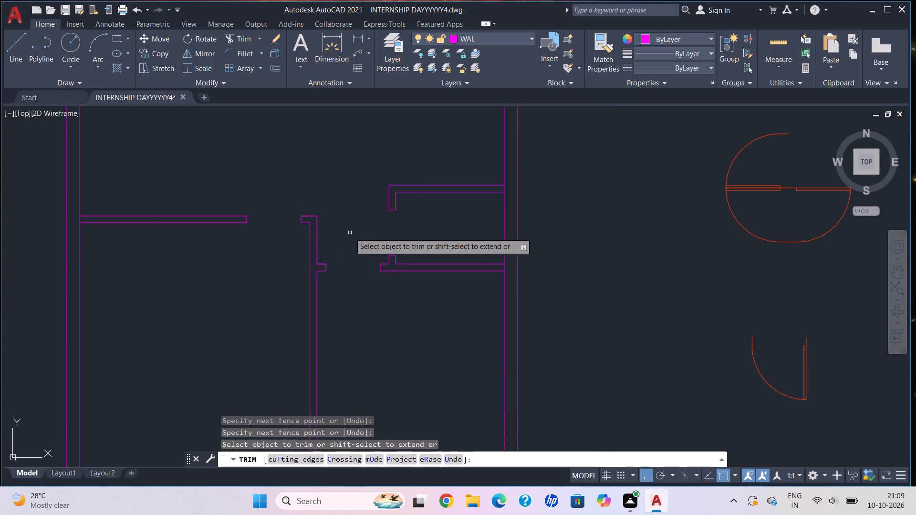
scroll(350, 233, "down", 2)
middle_click_drag(348, 208, 364, 262)
key("Escape")
Examine the whole floor plan and its door openings alongside the door blocks.
middle_click_drag(369, 263, 347, 164)
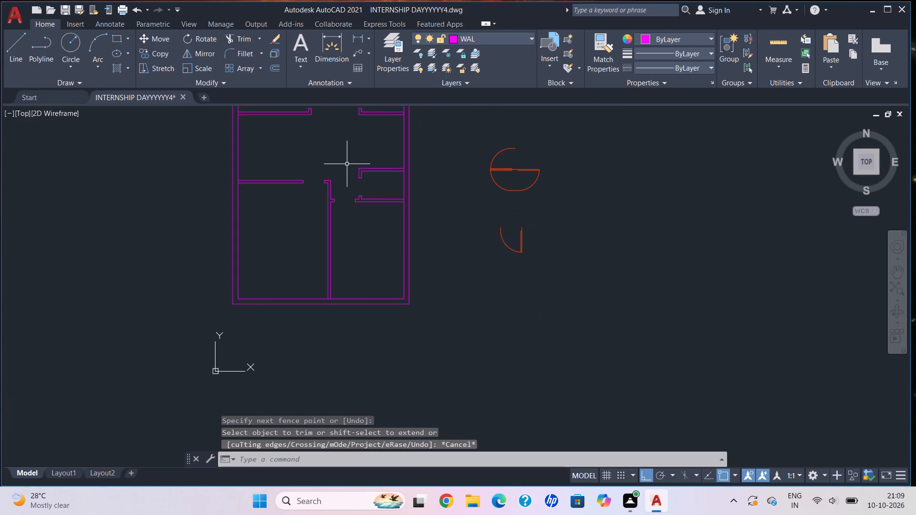
scroll(340, 173, "down", 1)
middle_click_drag(340, 173, 363, 213)
scroll(381, 242, "up", 1)
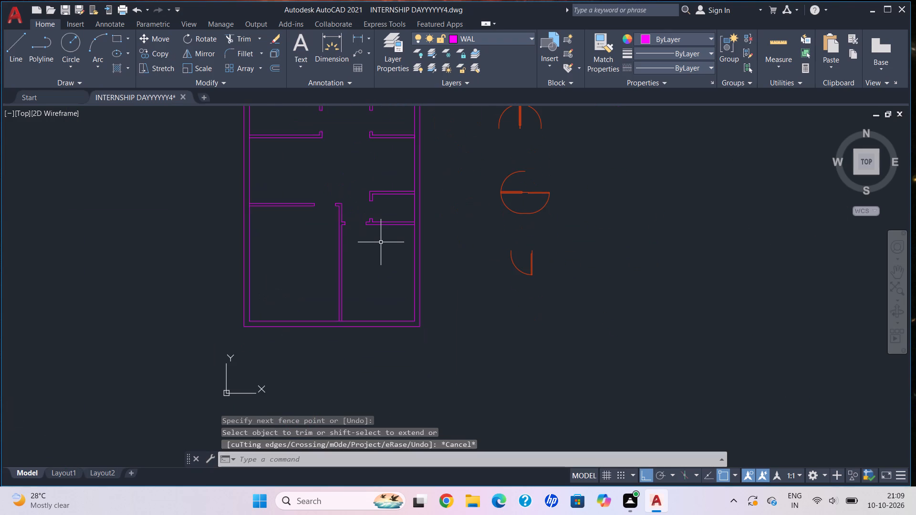
scroll(381, 243, "down", 1)
middle_click_drag(381, 243, 396, 275)
scroll(386, 254, "up", 1)
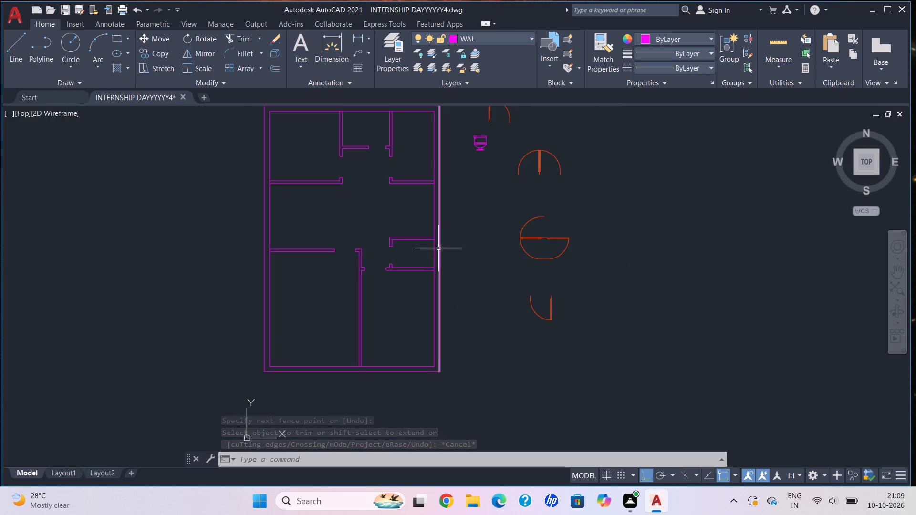
Copy the northernmost single-leaf door block, turning Ortho off, onto the west jamb of the opening in the north-middle room's south wall.
middle_click_drag(433, 246, 370, 260)
scroll(370, 260, "down", 1)
scroll(392, 175, "up", 2)
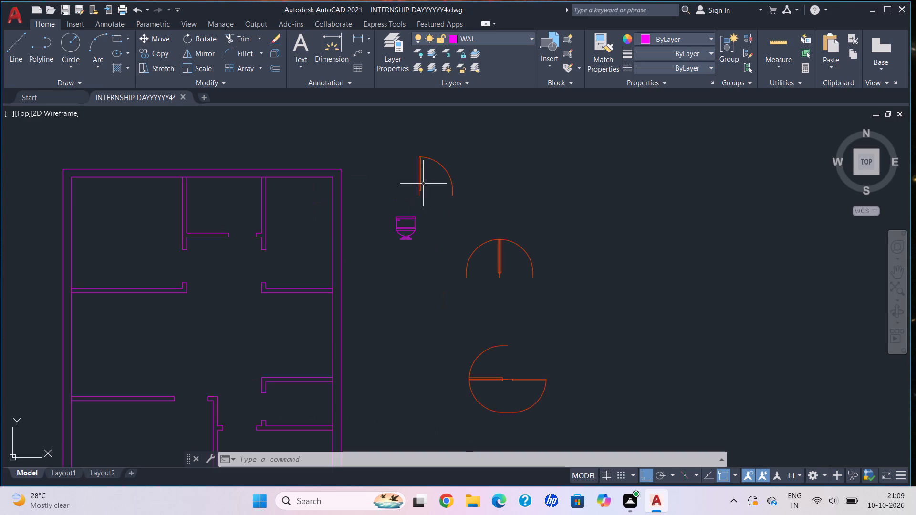
left_click(422, 184)
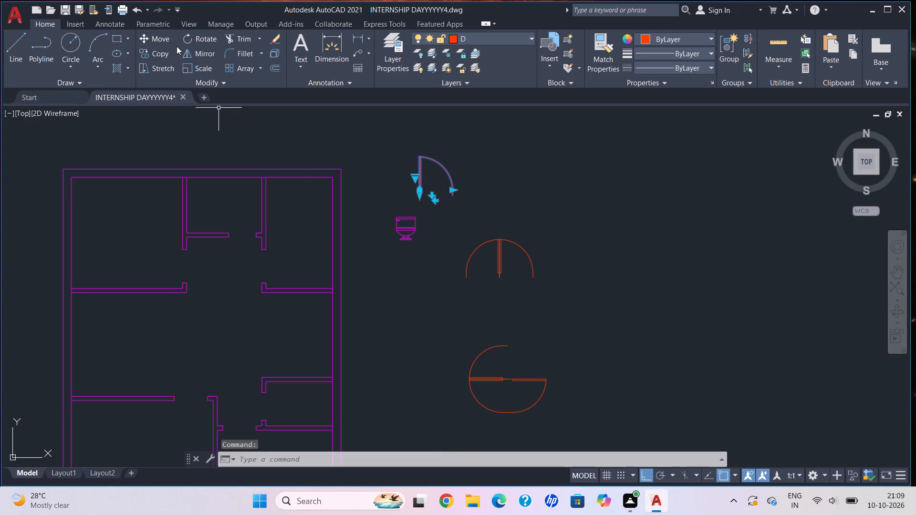
left_click(167, 50)
scroll(435, 170, "up", 3)
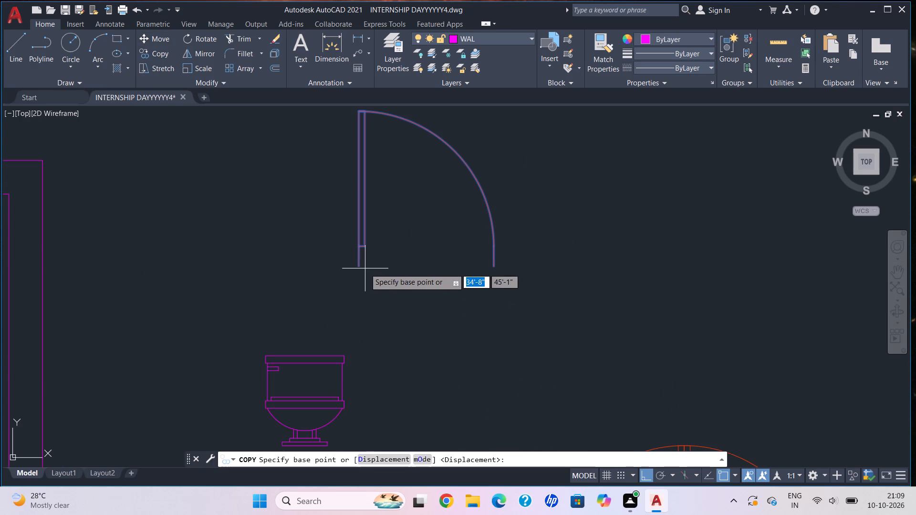
left_click(363, 268)
scroll(265, 309, "down", 2)
middle_click_drag(265, 309, 437, 258)
middle_click_drag(206, 313, 311, 285)
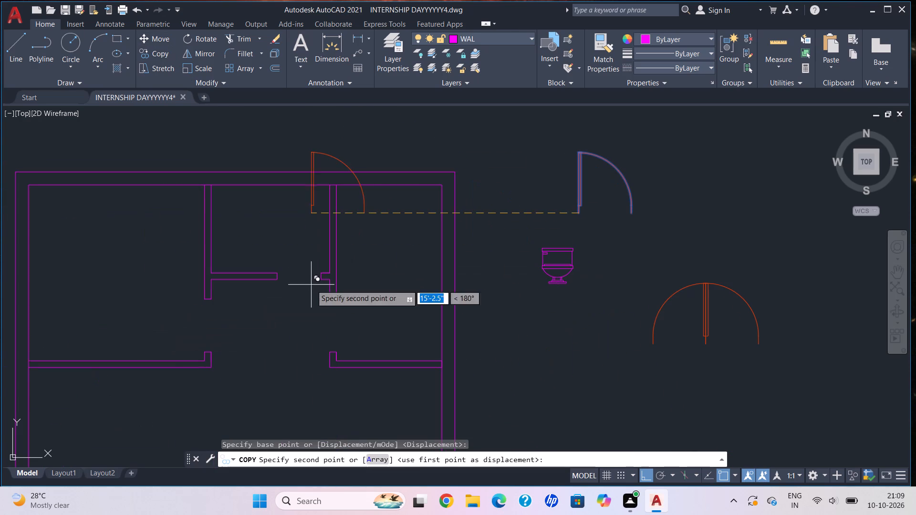
left_click(645, 476)
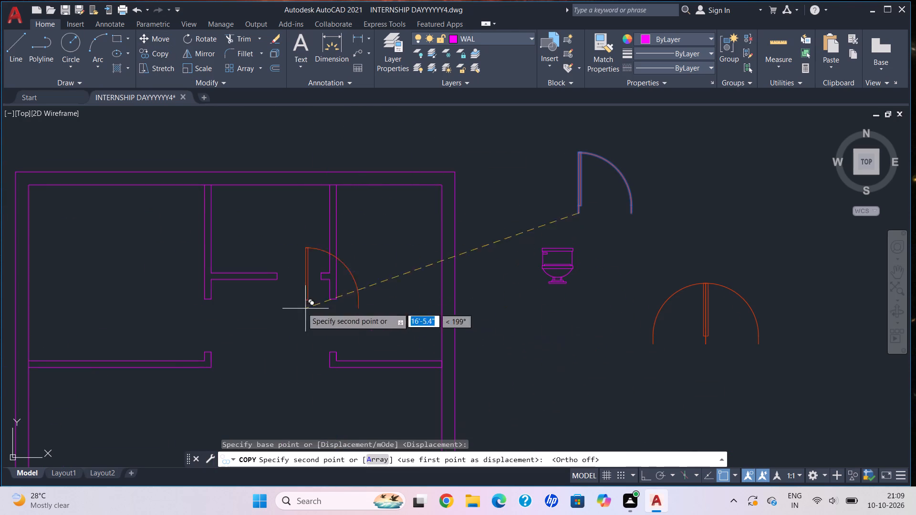
scroll(312, 278, "up", 3)
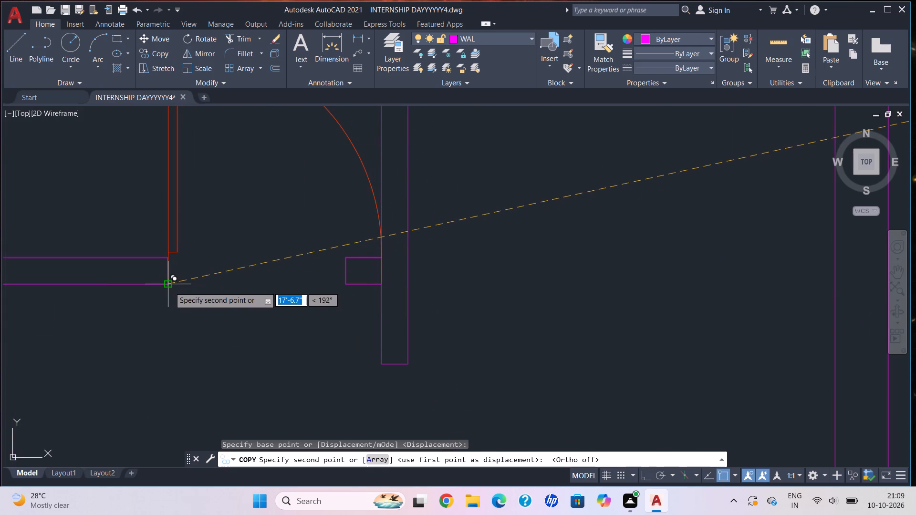
left_click(169, 287)
scroll(483, 339, "down", 2)
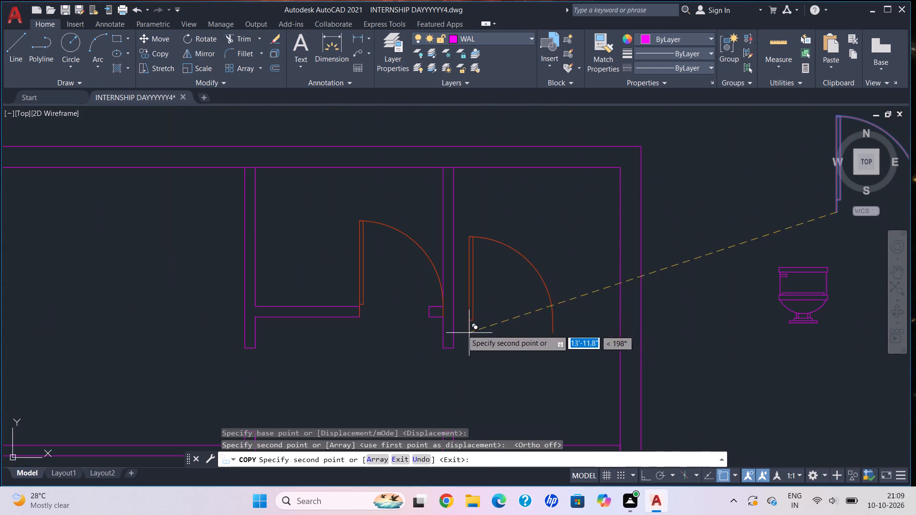
key("Escape")
Scale the copied door from its hinge corner by reference, using its full width as reference length, to a new length of 2'6".
left_click(362, 299)
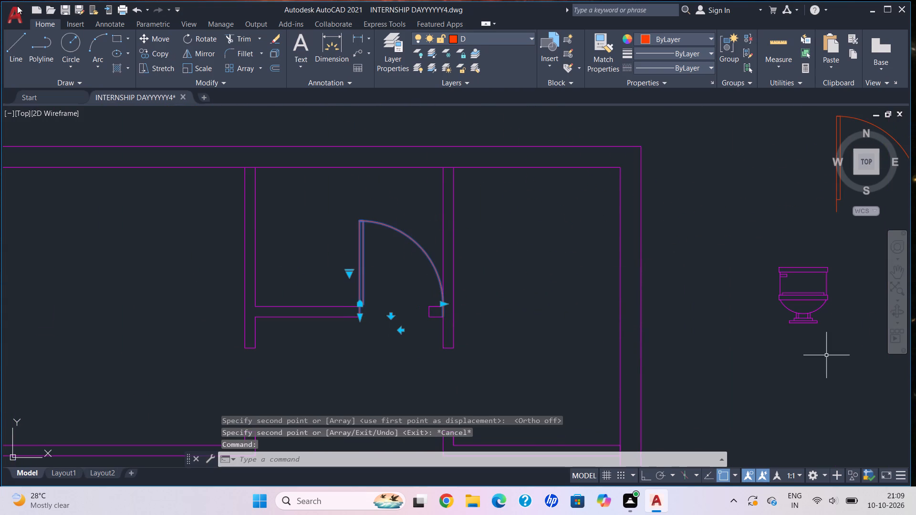
left_click(198, 68)
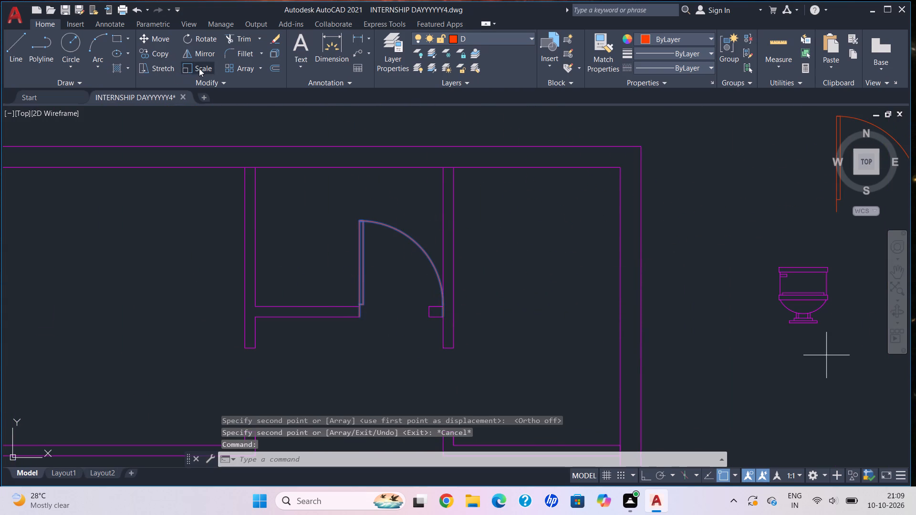
scroll(373, 330, "up", 3)
left_click(324, 297)
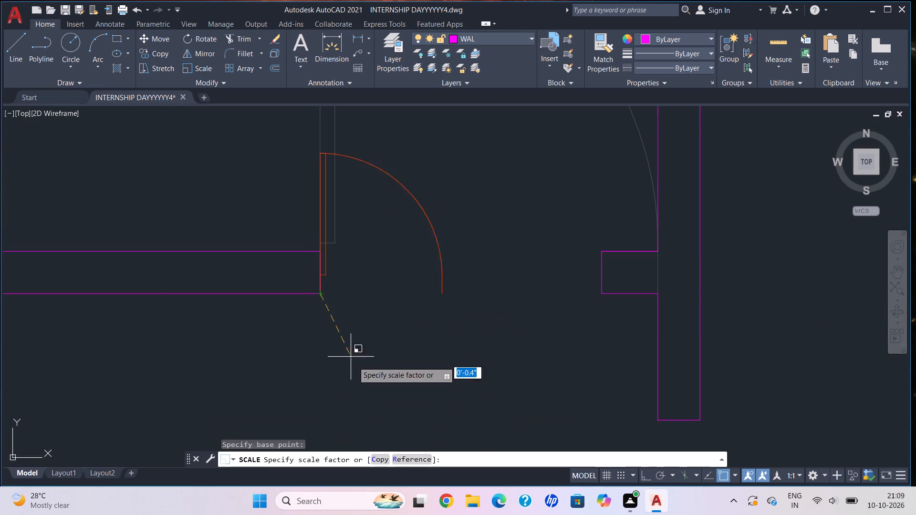
left_click(411, 459)
left_click(319, 292)
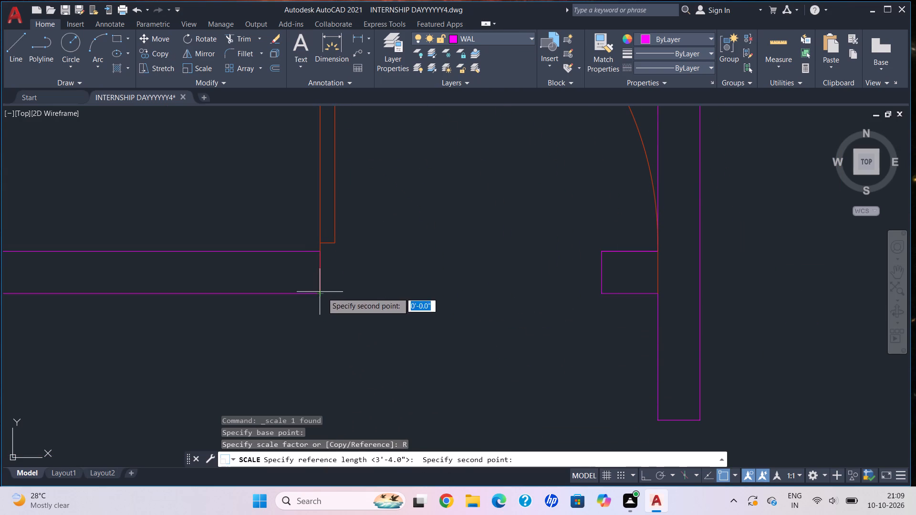
left_click(659, 291)
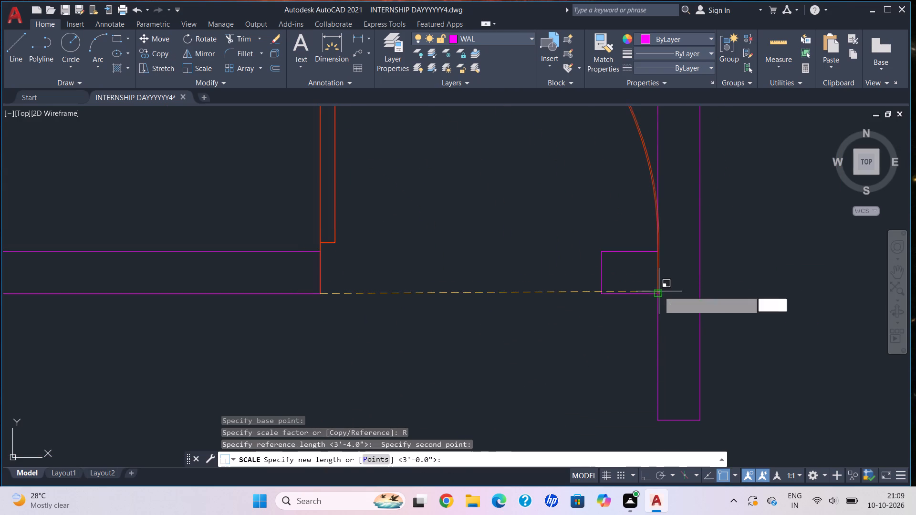
type("2'6\"")
key("Return")
scroll(504, 471, "down", 3)
middle_click_drag(449, 387, 378, 322)
scroll(378, 322, "down", 1)
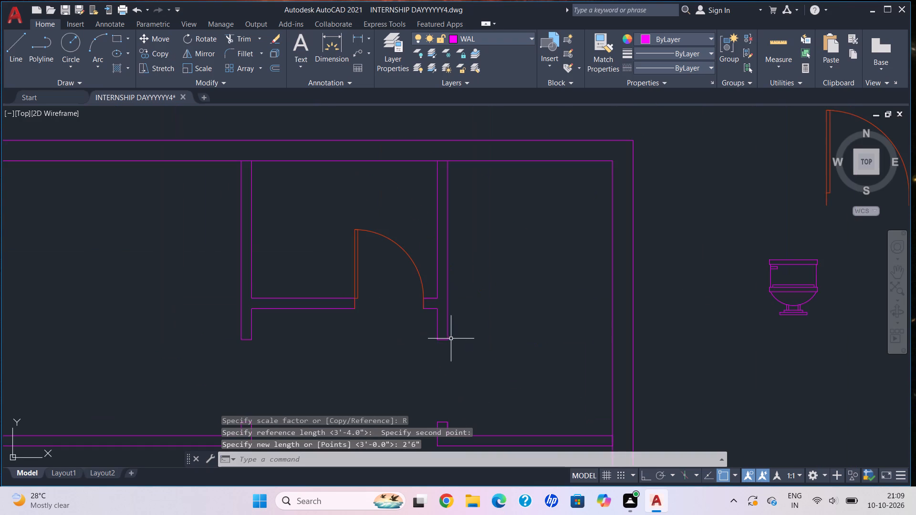
scroll(475, 340, "down", 1)
key("Escape")
Mirror the northwest quarter door block of the incomplete round door group about its vertical centre line, keeping the source block.
middle_click_drag(474, 327, 462, 283)
middle_click_drag(462, 325, 454, 297)
scroll(456, 295, "up", 1)
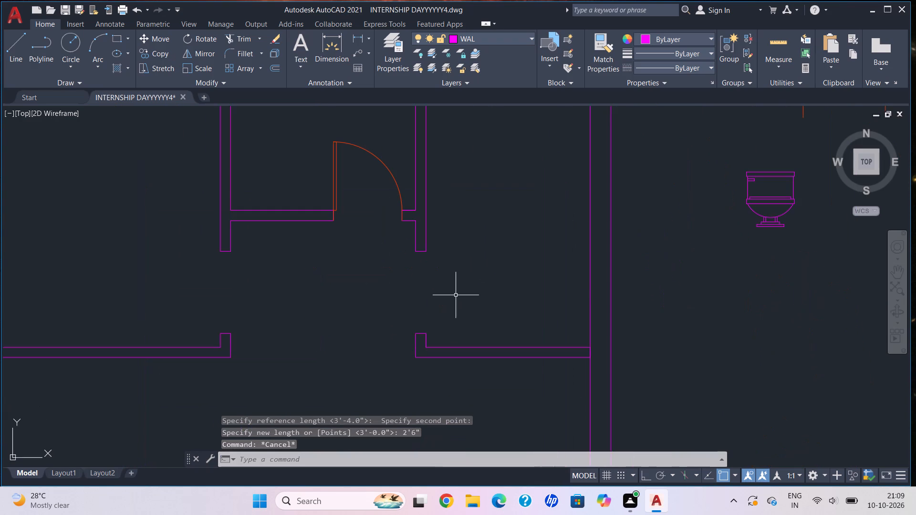
scroll(456, 295, "down", 1)
middle_click_drag(448, 292, 433, 283)
scroll(430, 287, "down", 1)
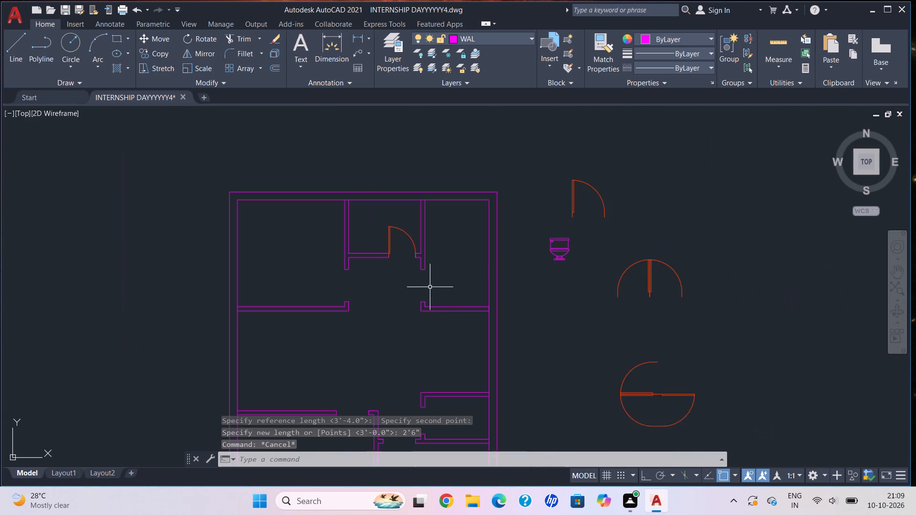
middle_click_drag(407, 277, 382, 259)
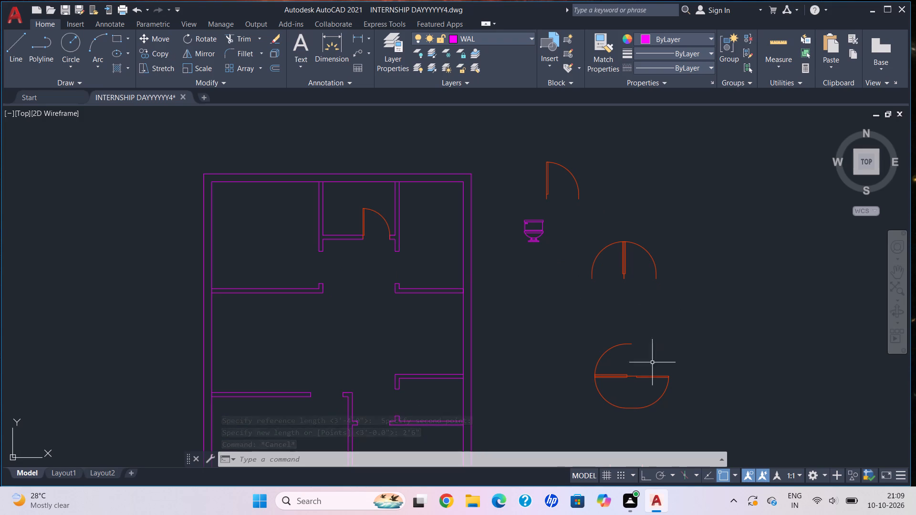
scroll(641, 382, "up", 1)
middle_click_drag(635, 376, 610, 345)
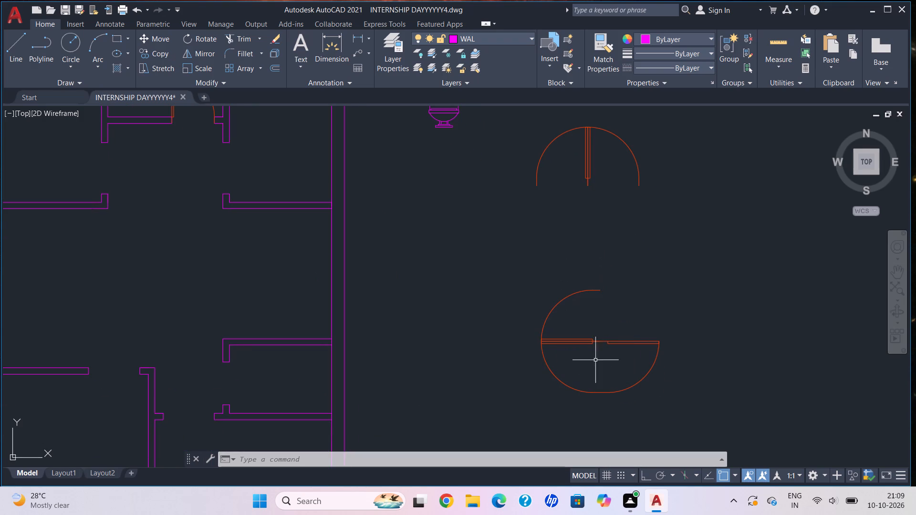
middle_click_drag(592, 352, 512, 332)
left_click(495, 275)
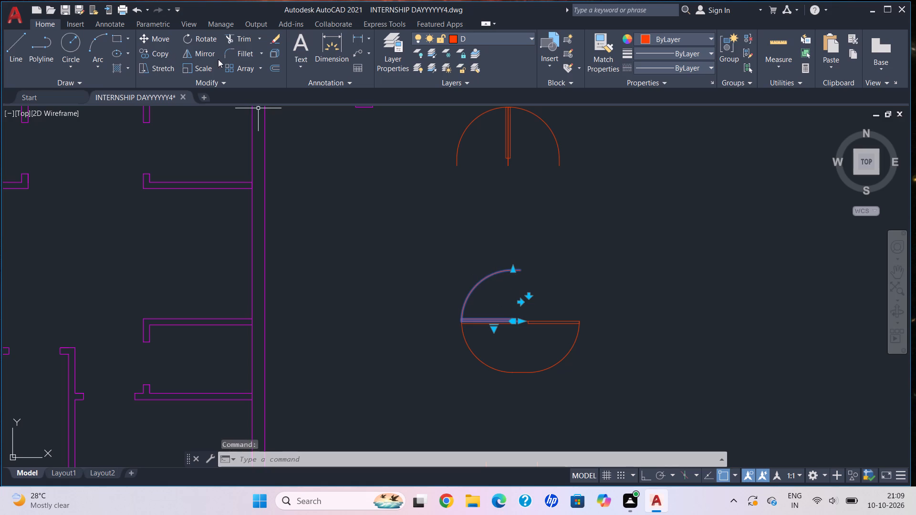
left_click(208, 53)
scroll(505, 319, "up", 3)
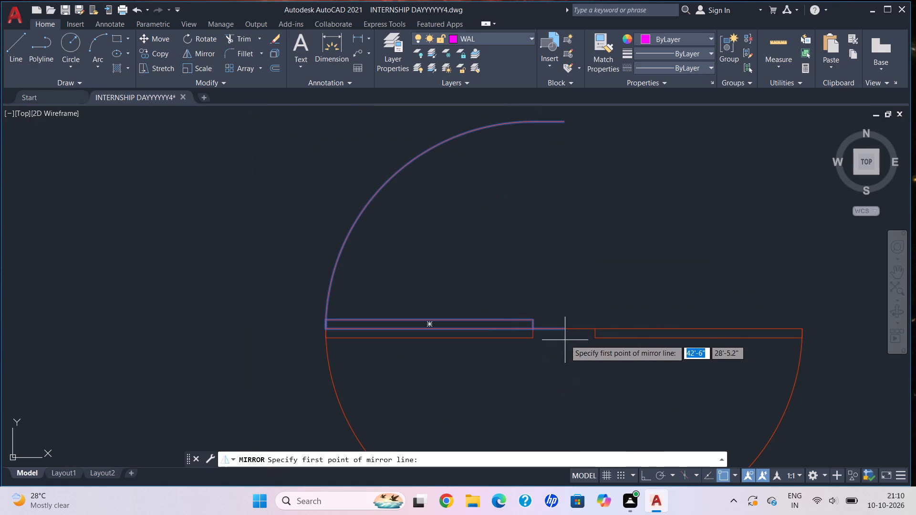
left_click(564, 327)
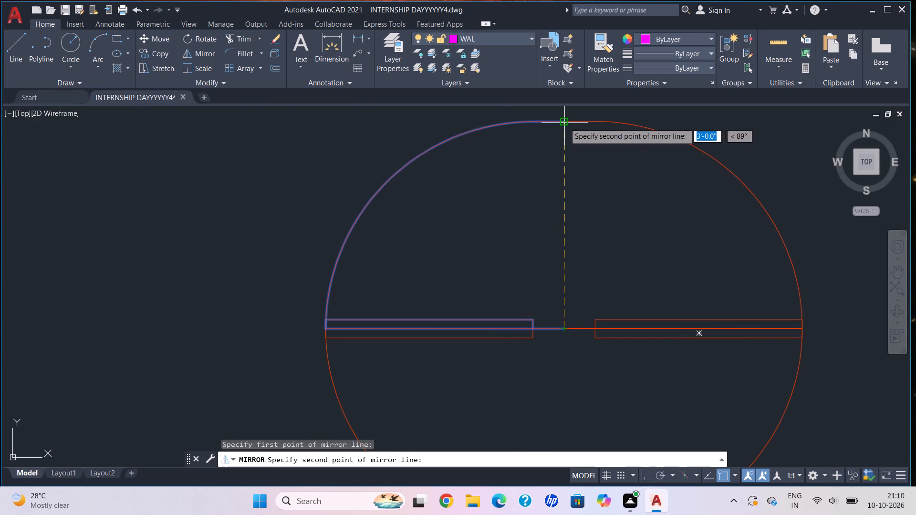
left_click(563, 122)
left_click_drag(596, 164, 563, 122)
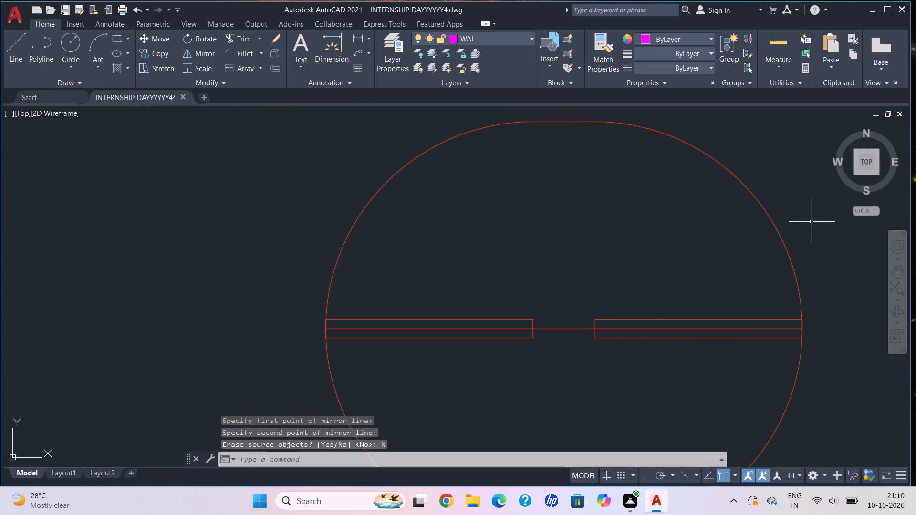
Copy the mirrored northeast quarter door block onto the south jamb of the opening in the northeast room's west wall.
left_click(792, 265)
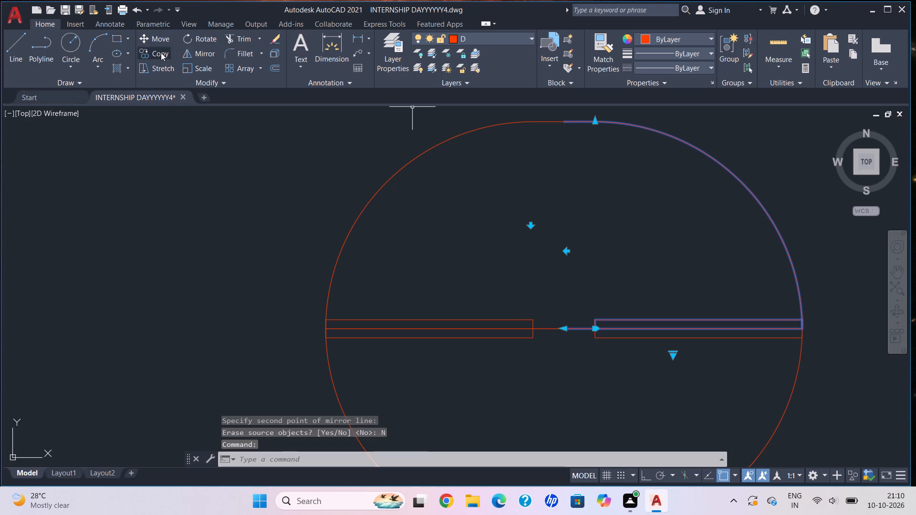
left_click(161, 52)
left_click(563, 328)
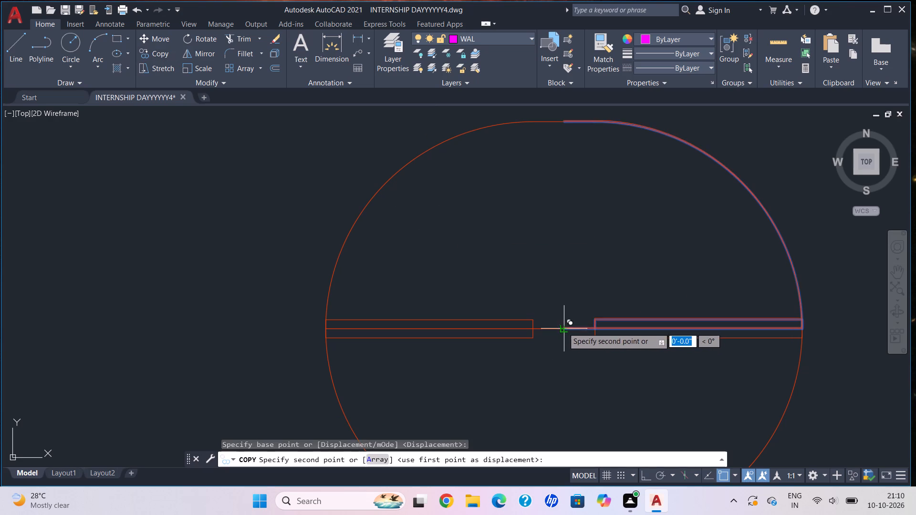
scroll(365, 378, "down", 4)
middle_click_drag(366, 367, 425, 328)
scroll(227, 365, "up", 1)
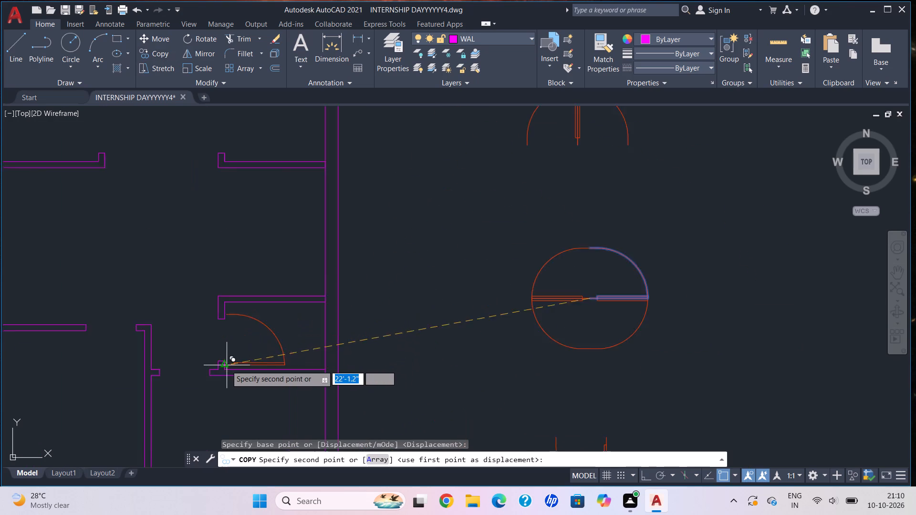
scroll(226, 365, "up", 2)
scroll(198, 320, "down", 1)
middle_click_drag(205, 327, 245, 397)
scroll(259, 232, "down", 2)
middle_click_drag(272, 269, 292, 344)
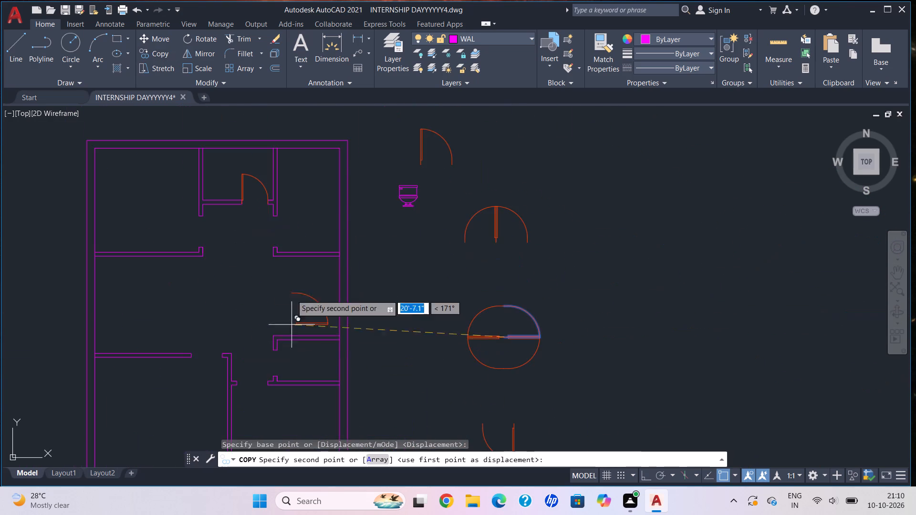
scroll(291, 257, "up", 3)
left_click(227, 231)
scroll(240, 258, "down", 2)
scroll(250, 323, "down", 1)
middle_click_drag(250, 323, 250, 292)
middle_click_drag(427, 302, 385, 235)
key("Escape")
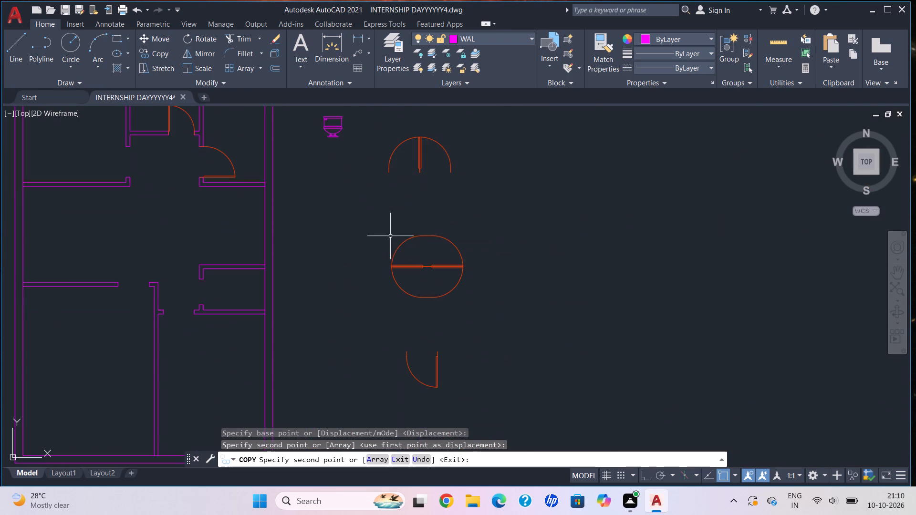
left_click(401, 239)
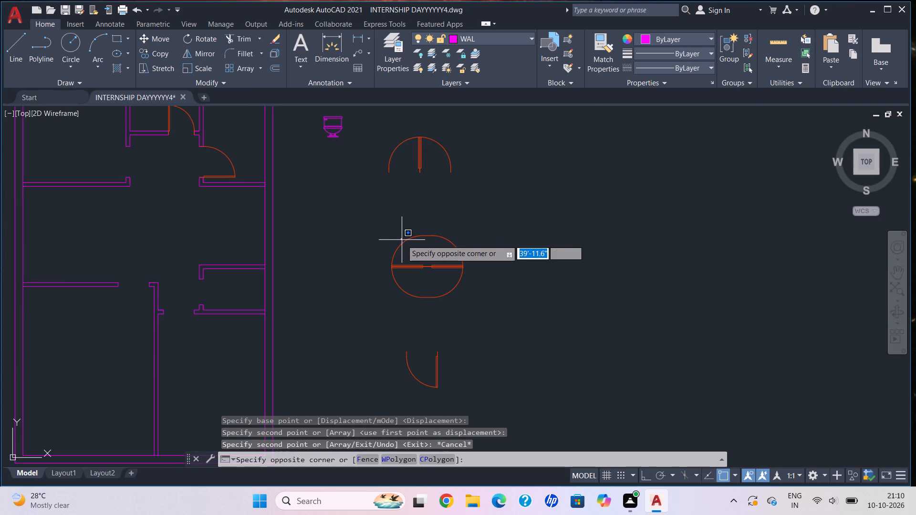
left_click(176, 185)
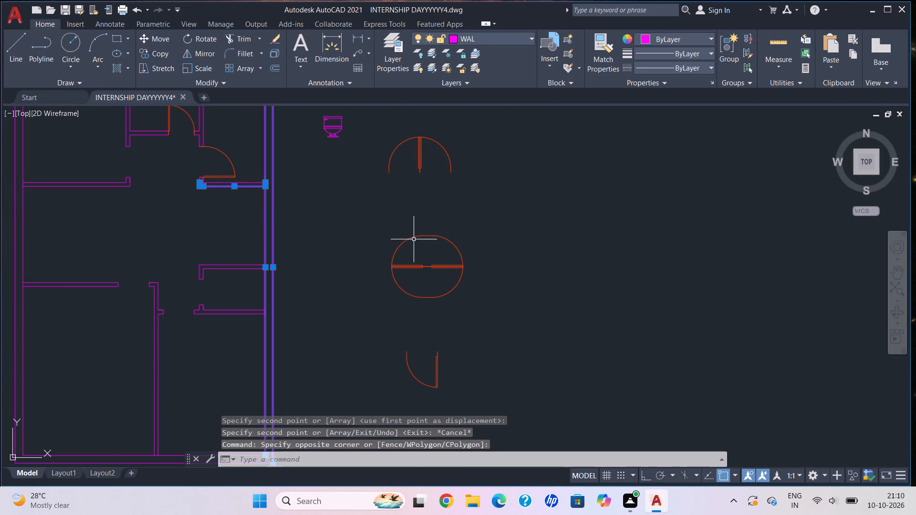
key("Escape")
Copy the round group's northwest quarter door block onto the south jamb of the opening in the northwest room's east wall.
left_click(402, 244)
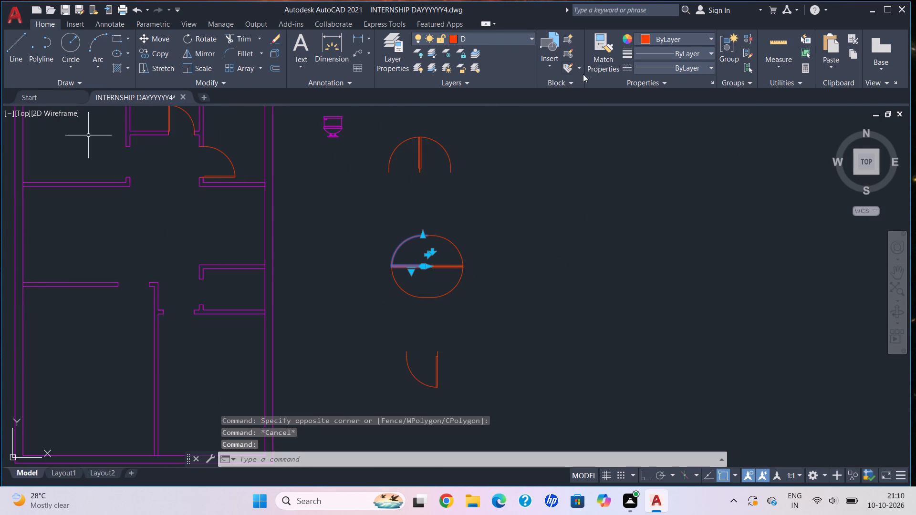
left_click(157, 54)
scroll(416, 254, "up", 4)
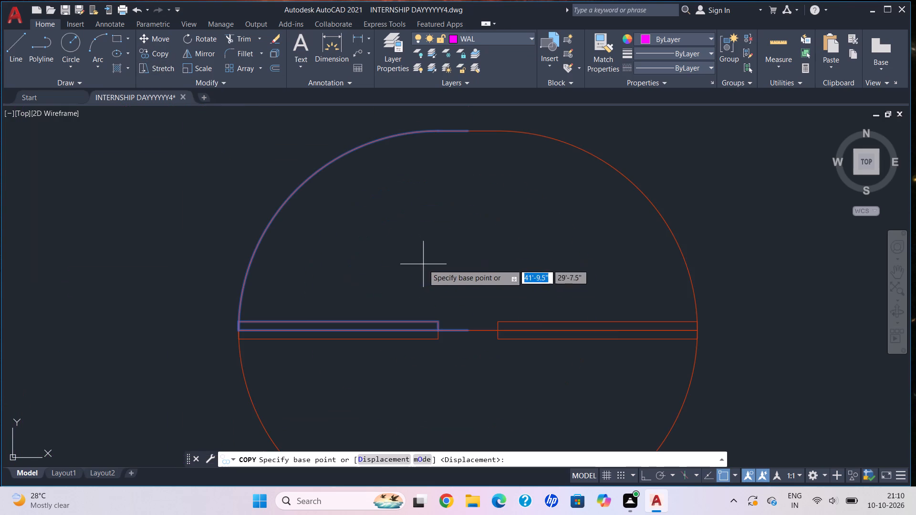
left_click(467, 330)
scroll(325, 318, "down", 4)
middle_click_drag(324, 318, 526, 283)
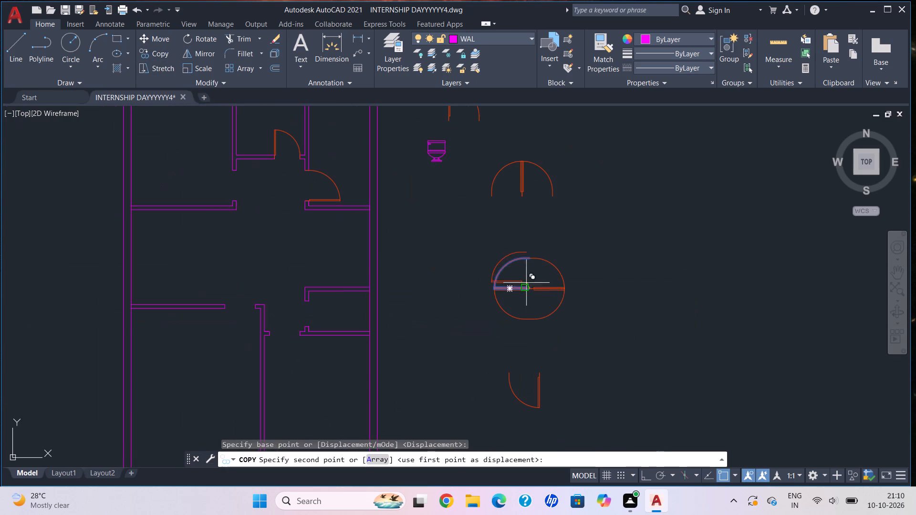
middle_click_drag(287, 263, 318, 303)
scroll(266, 237, "up", 5)
scroll(267, 248, "down", 1)
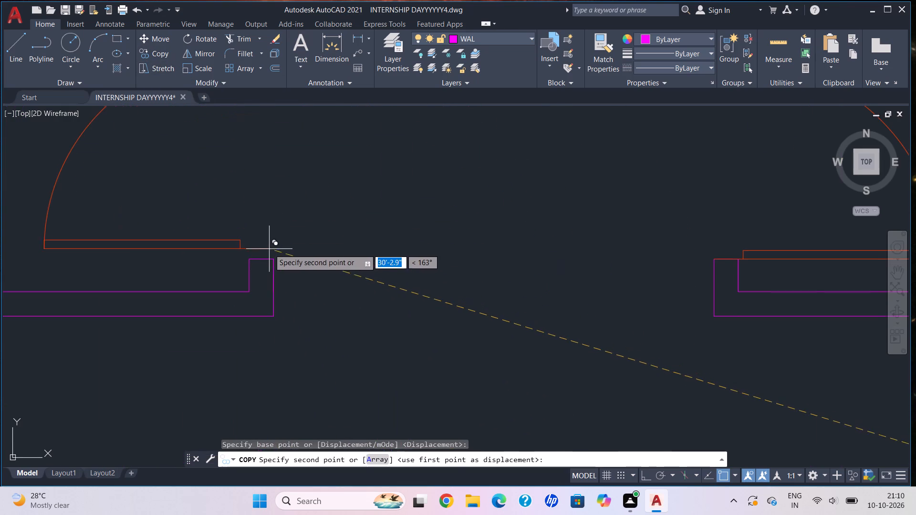
left_click(271, 259)
scroll(354, 288, "up", 1)
scroll(354, 288, "down", 2)
middle_click_drag(352, 290, 349, 286)
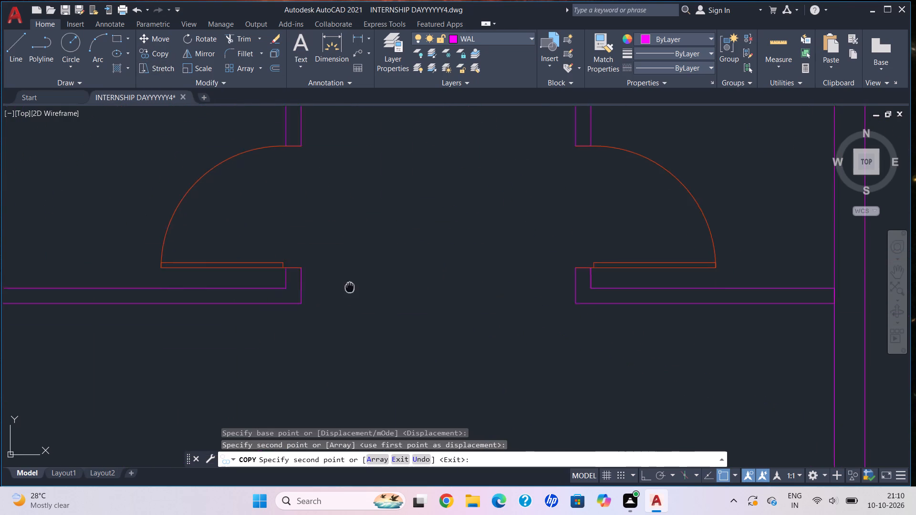
middle_click_drag(349, 286, 328, 249)
scroll(328, 249, "down", 1)
scroll(463, 273, "down", 2)
key("Escape")
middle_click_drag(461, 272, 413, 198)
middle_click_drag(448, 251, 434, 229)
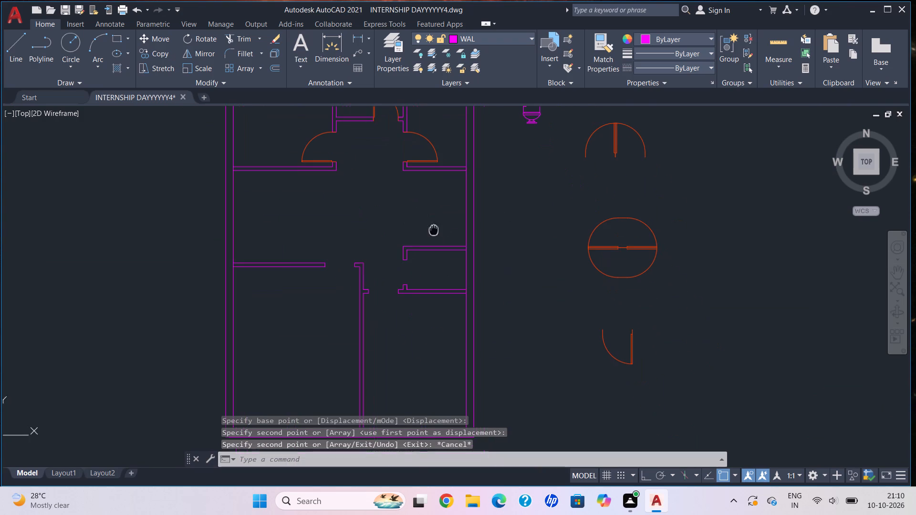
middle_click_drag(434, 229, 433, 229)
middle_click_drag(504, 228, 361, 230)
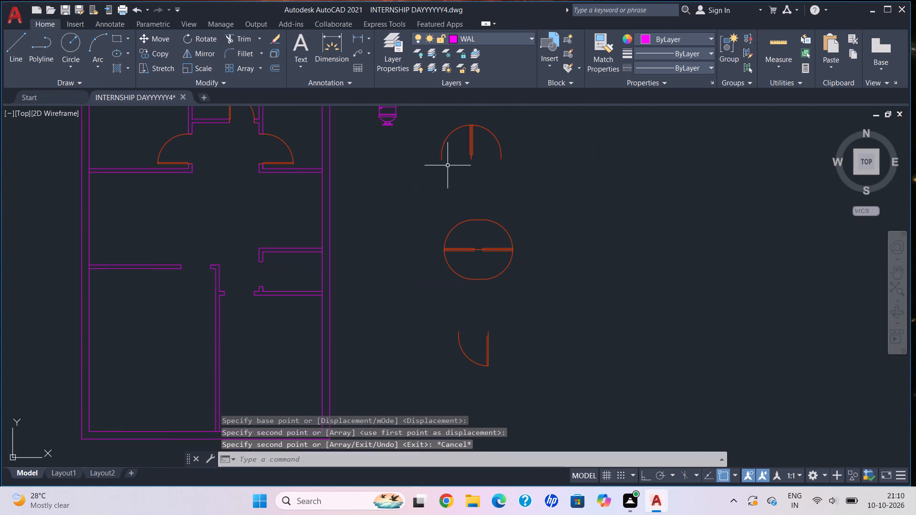
Copy the northwest quarter door block of the upper semicircular door pair onto the east jamb of the opening in the southwest room's north wall.
scroll(492, 160, "up", 3)
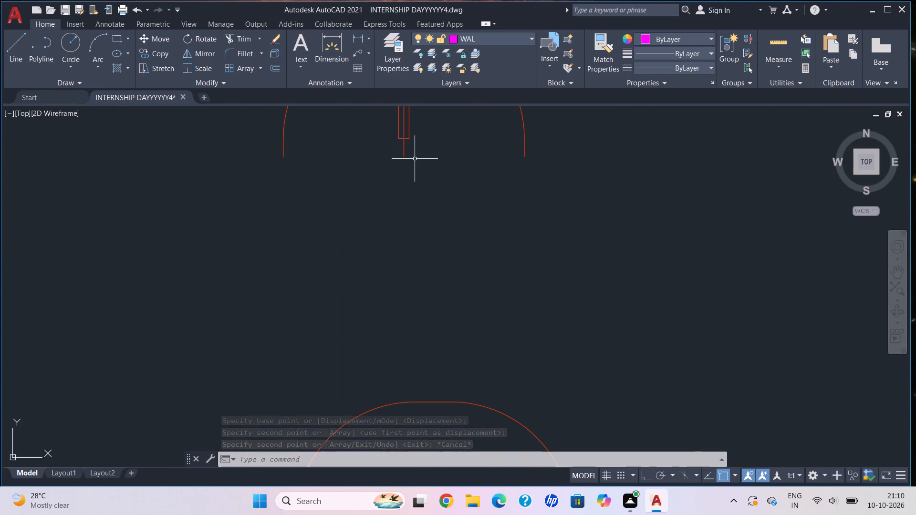
left_click(406, 157)
left_click(401, 157)
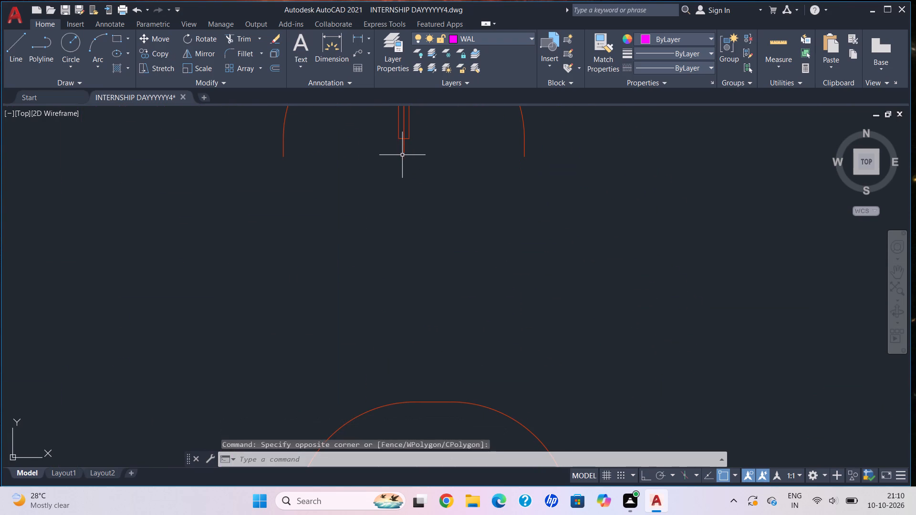
left_click(402, 155)
left_click(165, 55)
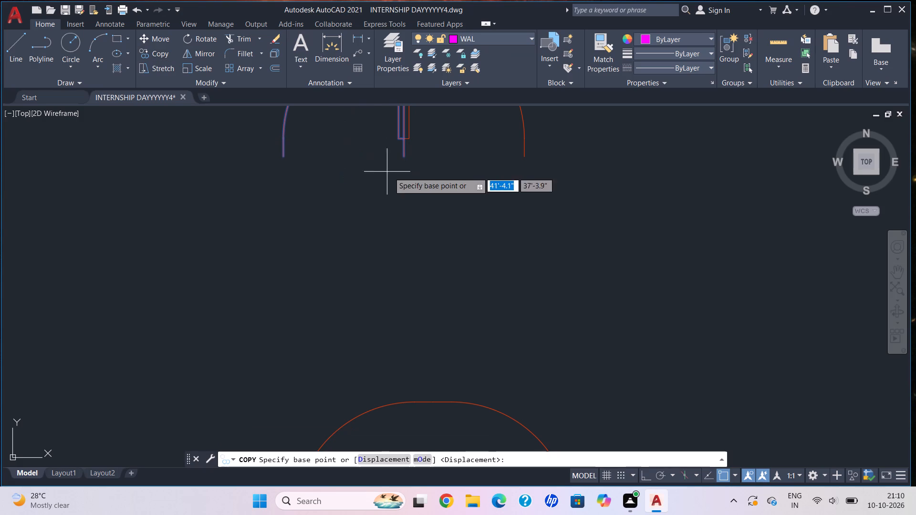
left_click(406, 162)
scroll(366, 248, "down", 3)
middle_click_drag(366, 248, 451, 170)
middle_click_drag(269, 283, 306, 268)
scroll(239, 248, "up", 4)
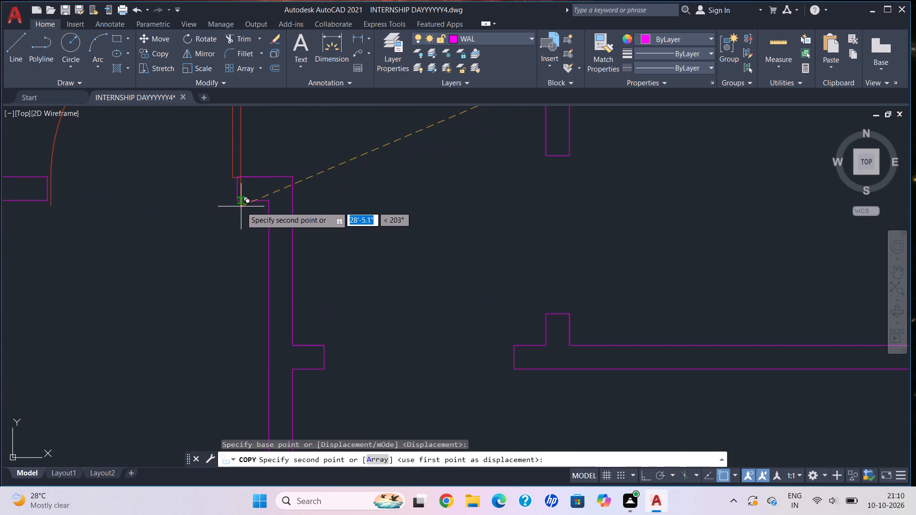
left_click(240, 202)
scroll(387, 252, "down", 2)
middle_click(387, 252)
middle_click_drag(458, 259, 326, 260)
key("Escape")
Copy the round group's southeast quarter door block onto the north jamb of the opening in the small east room's west wall.
scroll(523, 264, "down", 2)
middle_click_drag(485, 250, 250, 250)
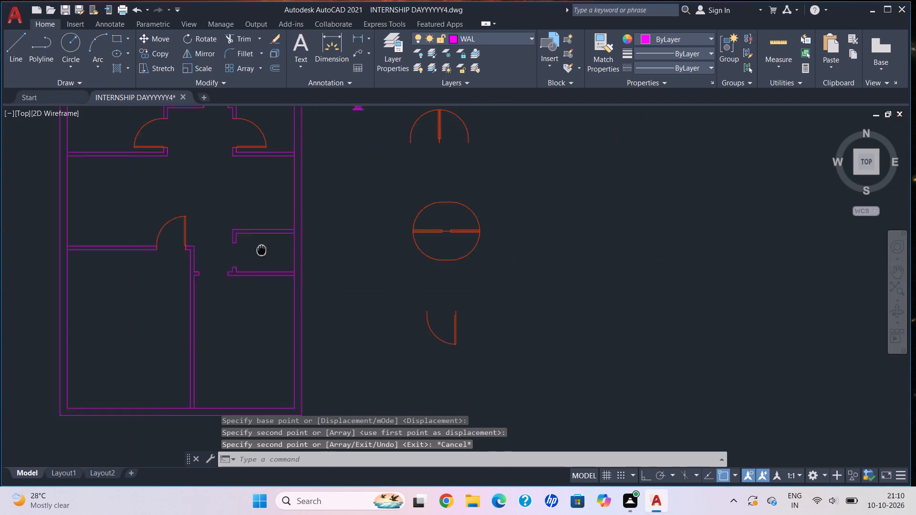
middle_click_drag(250, 250, 244, 250)
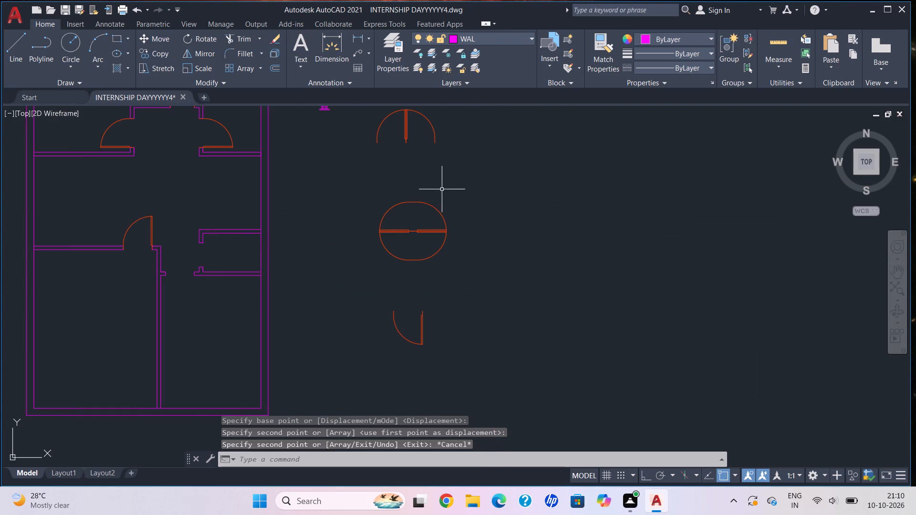
left_click(438, 249)
left_click(163, 52)
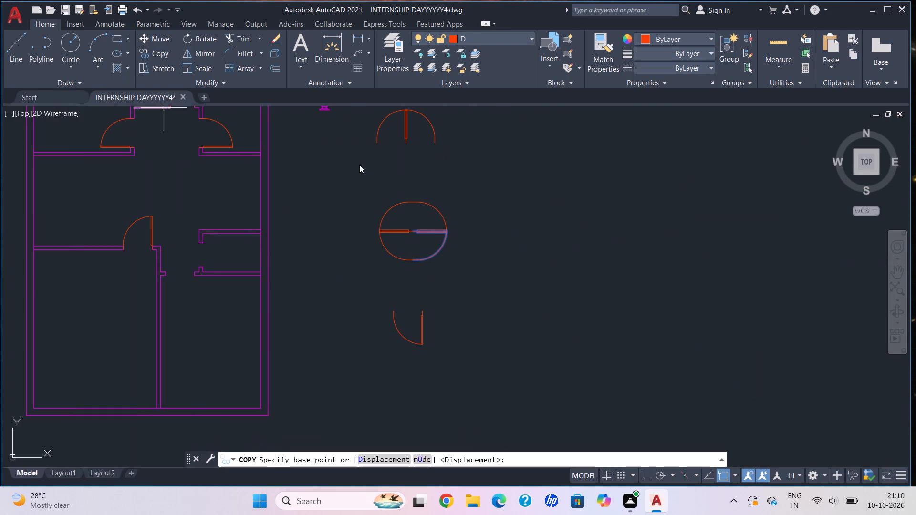
scroll(431, 239, "up", 4)
left_click(323, 216)
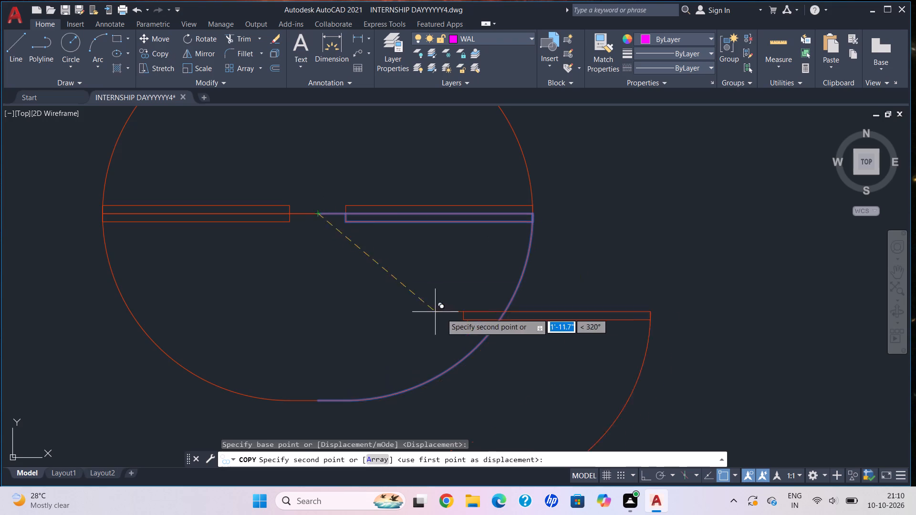
scroll(460, 315, "down", 2)
middle_click_drag(460, 315, 569, 271)
scroll(225, 304, "down", 2)
middle_click_drag(283, 290, 650, 186)
scroll(483, 180, "up", 4)
middle_click_drag(598, 169, 541, 170)
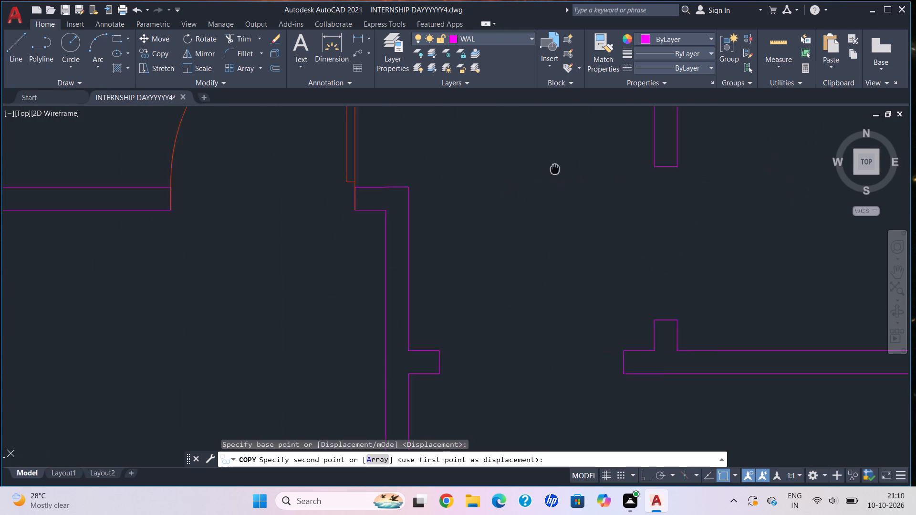
middle_click_drag(541, 170, 286, 234)
left_click(381, 232)
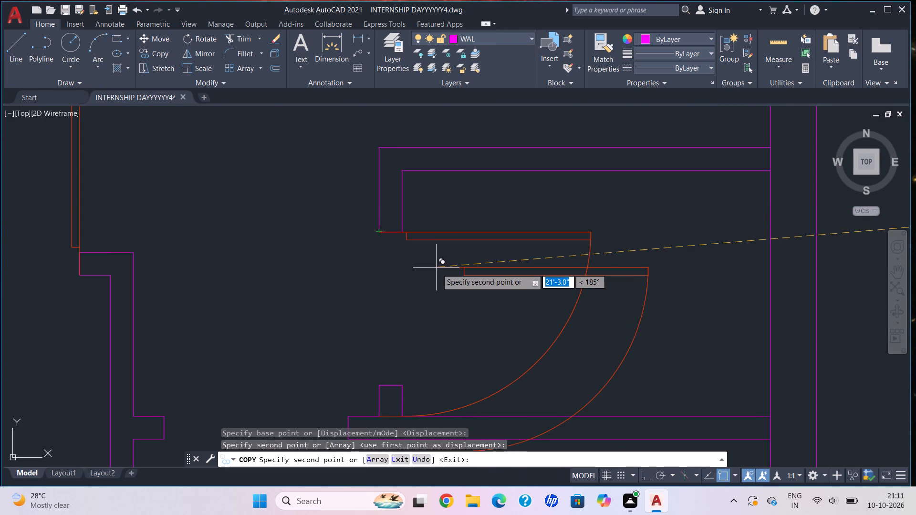
key("Escape")
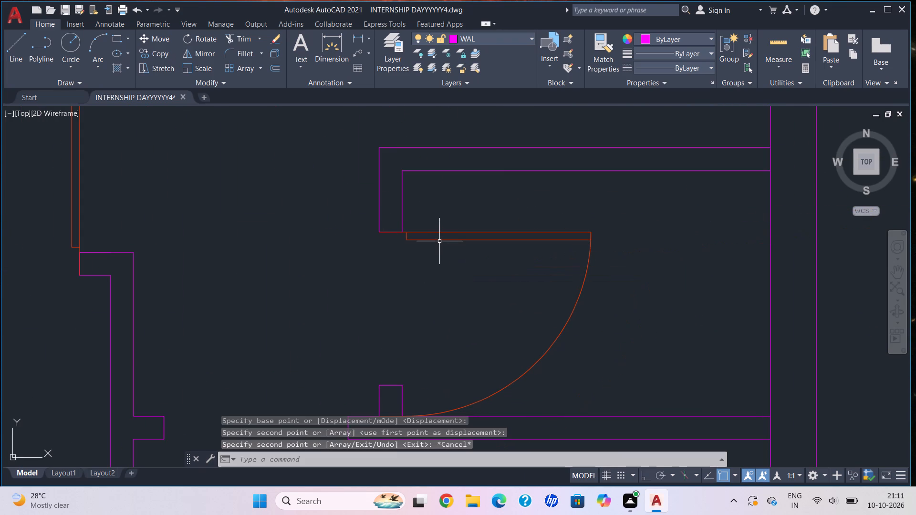
Scale the small east room's door from its hinge corner by reference, using its full width as reference length, to a new length of 2'6".
left_click(444, 240)
type("sc")
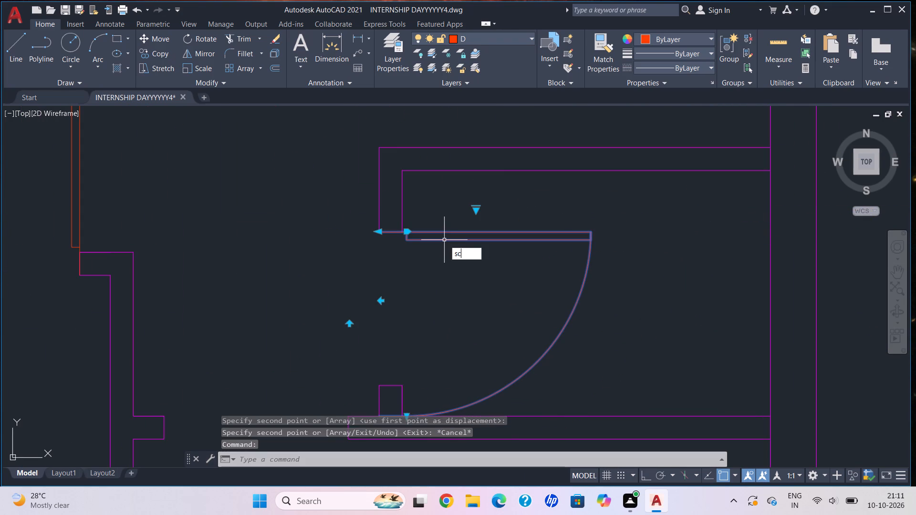
left_click(474, 265)
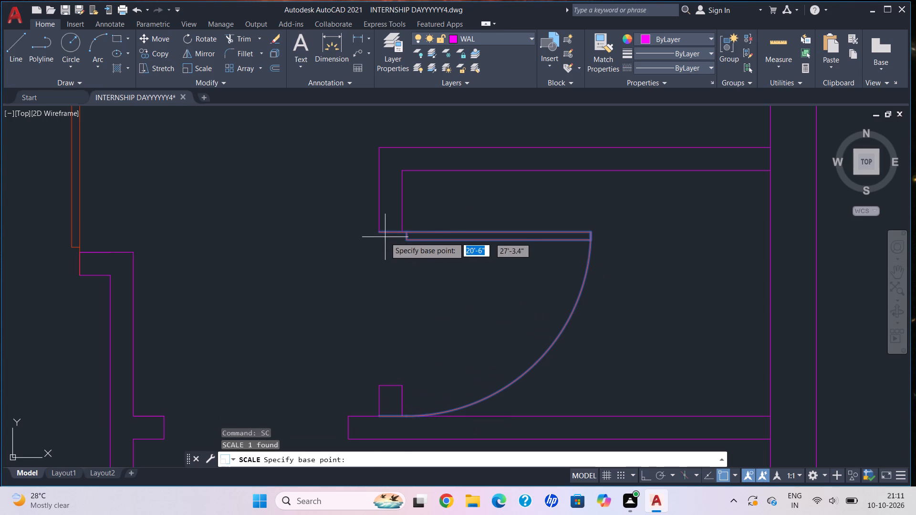
left_click(383, 235)
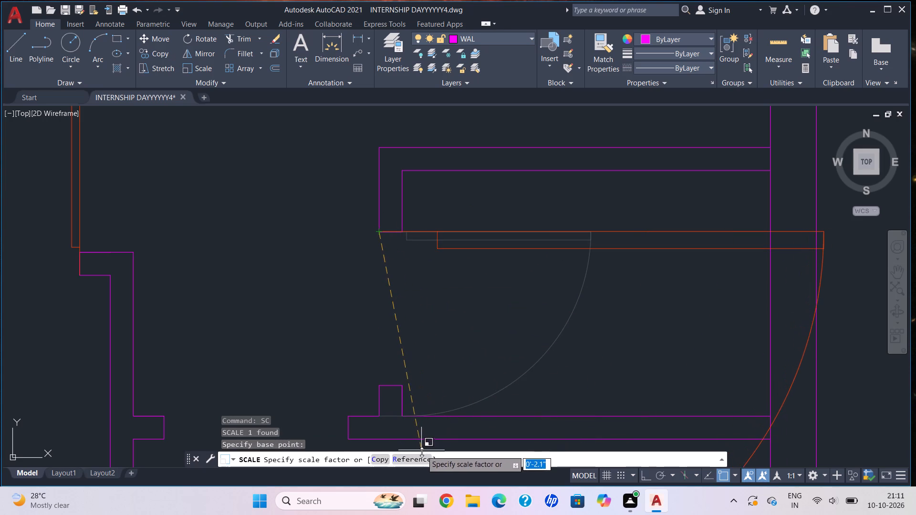
left_click(422, 456)
scroll(457, 352, "down", 1)
middle_click_drag(456, 350, 442, 316)
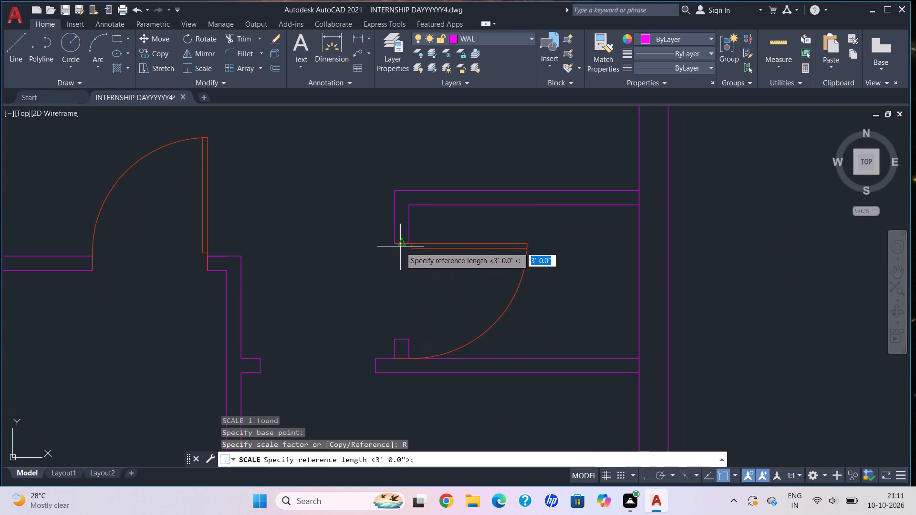
left_click(394, 245)
left_click(398, 358)
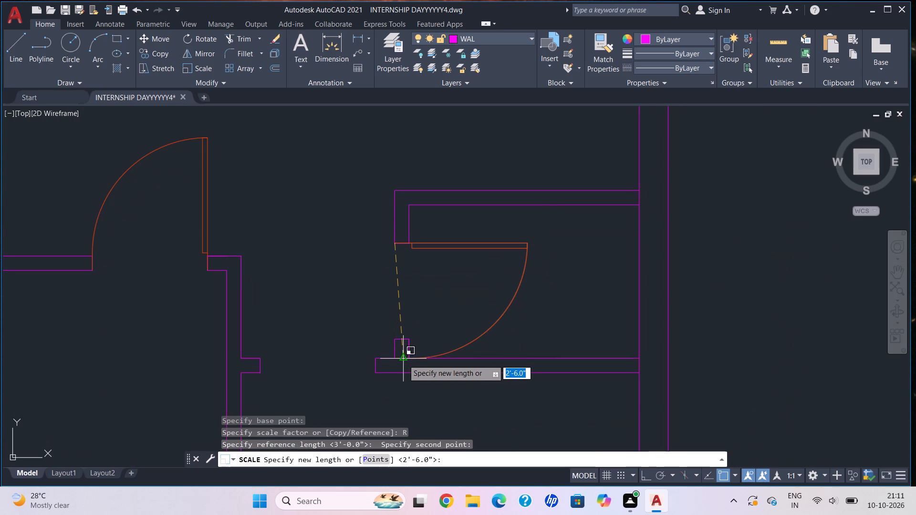
type("2'6\"")
key("Return")
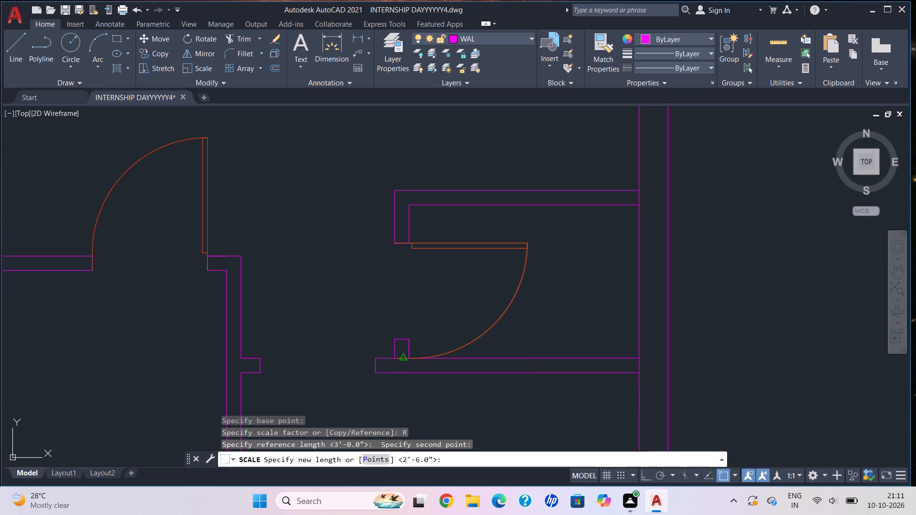
Mirror the single southwest quarter door block below the round group about its vertical leaf edge, keeping the source block.
scroll(453, 379, "down", 2)
middle_click_drag(442, 360, 384, 268)
middle_click_drag(399, 314, 408, 272)
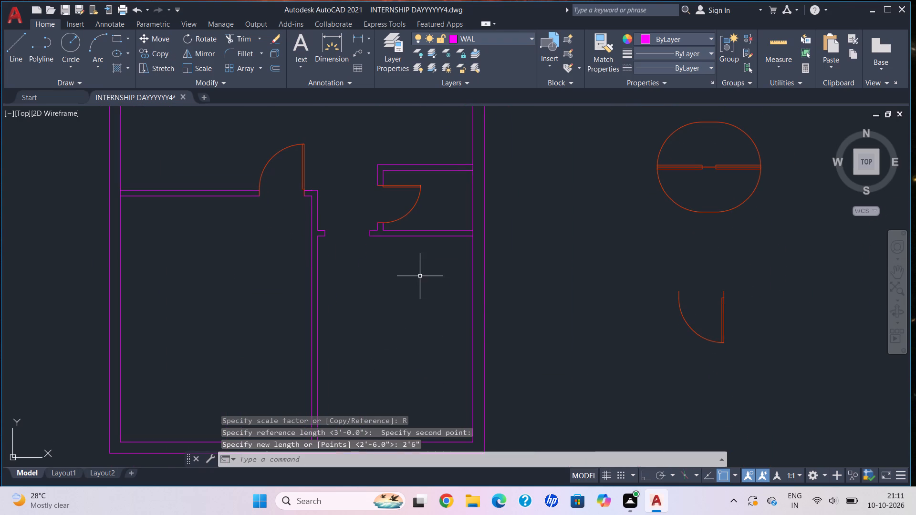
middle_click(465, 293)
middle_click_drag(486, 278, 420, 261)
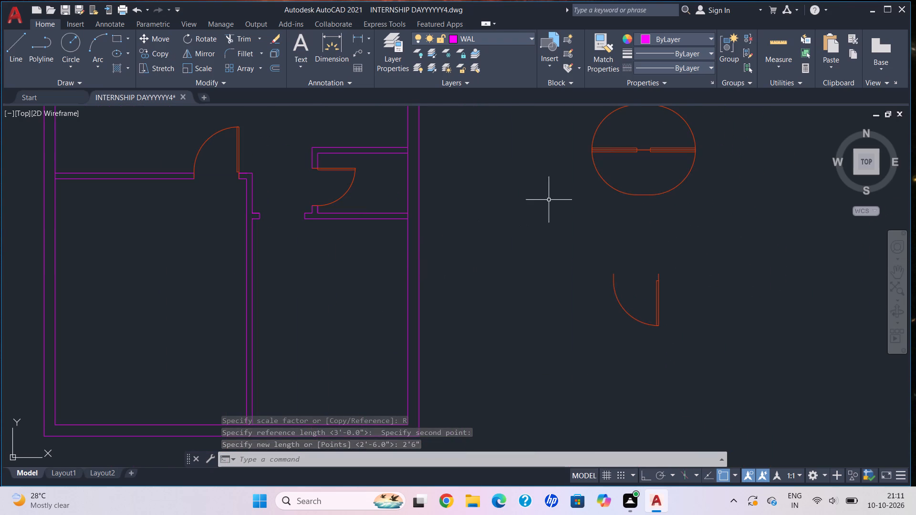
scroll(554, 203, "down", 2)
middle_click_drag(551, 216, 508, 237)
scroll(557, 238, "down", 1)
middle_click_drag(538, 233, 530, 245)
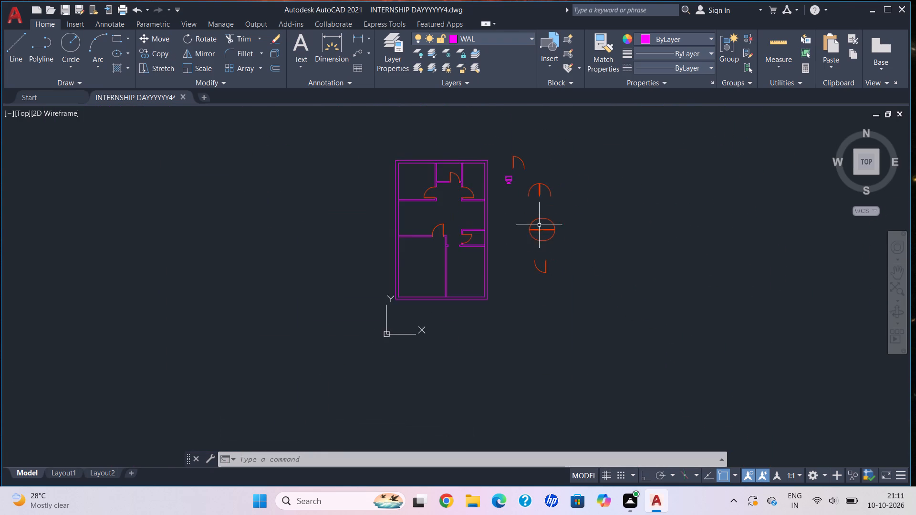
scroll(539, 225, "up", 3)
middle_click_drag(590, 309, 576, 276)
scroll(626, 303, "down", 1)
middle_click_drag(624, 304, 614, 294)
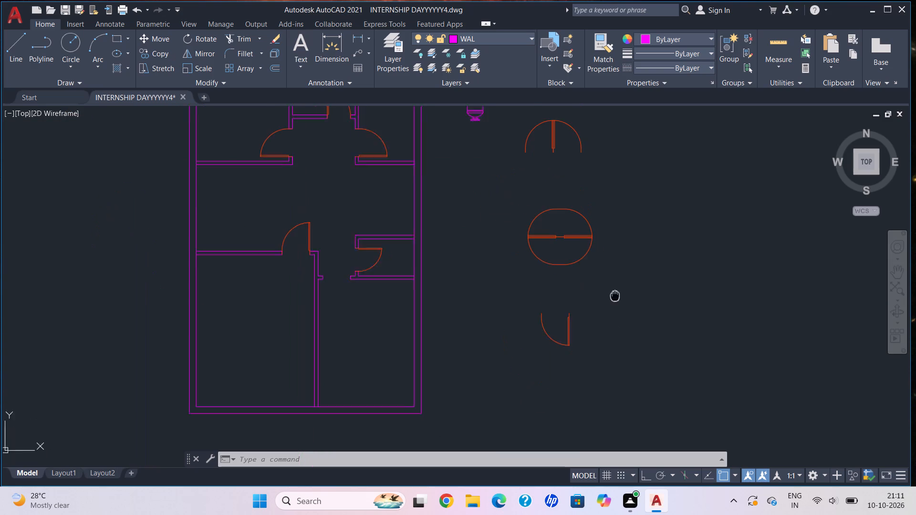
middle_click_drag(614, 294, 603, 279)
left_click(558, 308)
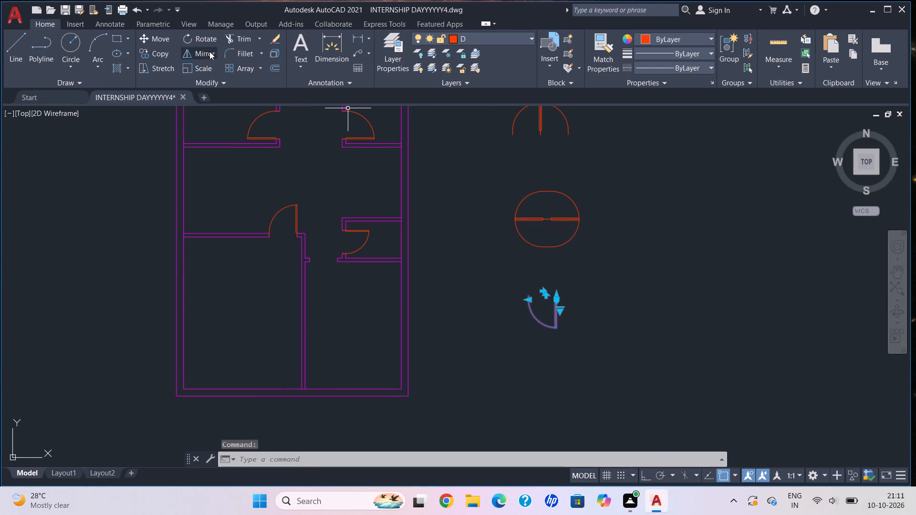
left_click(209, 51)
scroll(582, 317, "up", 3)
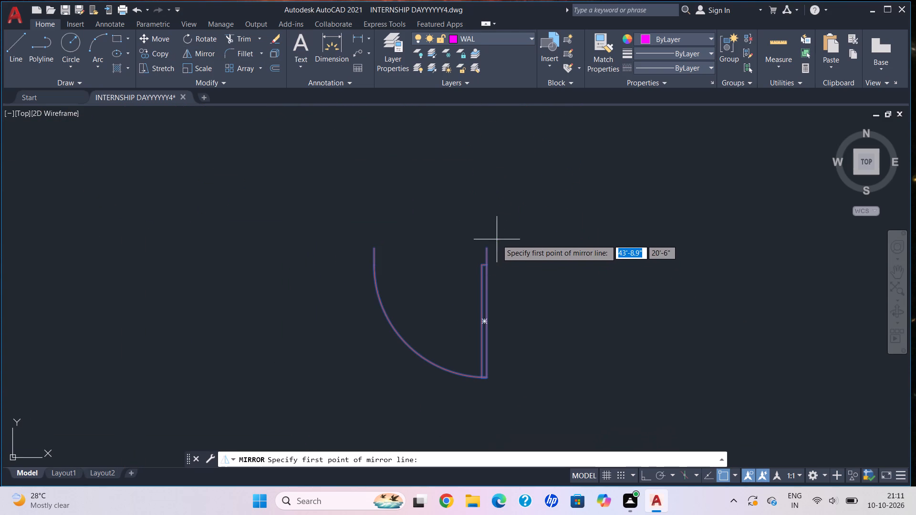
left_click(490, 250)
scroll(486, 391, "up", 2)
scroll(486, 391, "down", 1)
scroll(486, 391, "up", 3)
left_click(481, 307)
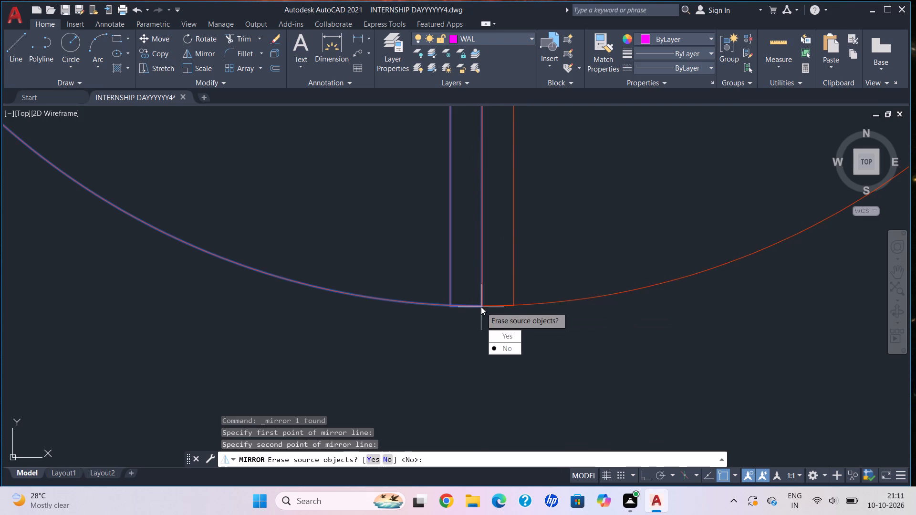
left_click_drag(507, 349, 481, 307)
Copy the mirrored southeast quarter door block onto the west jamb of the opening in the southeast room's north wall.
left_click(541, 303)
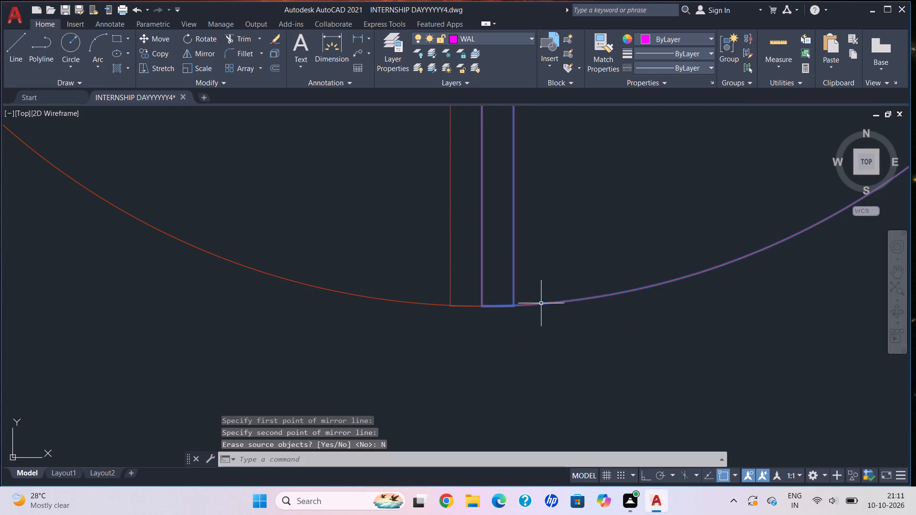
scroll(359, 214, "down", 2)
middle_click_drag(364, 214, 413, 253)
left_click(168, 51)
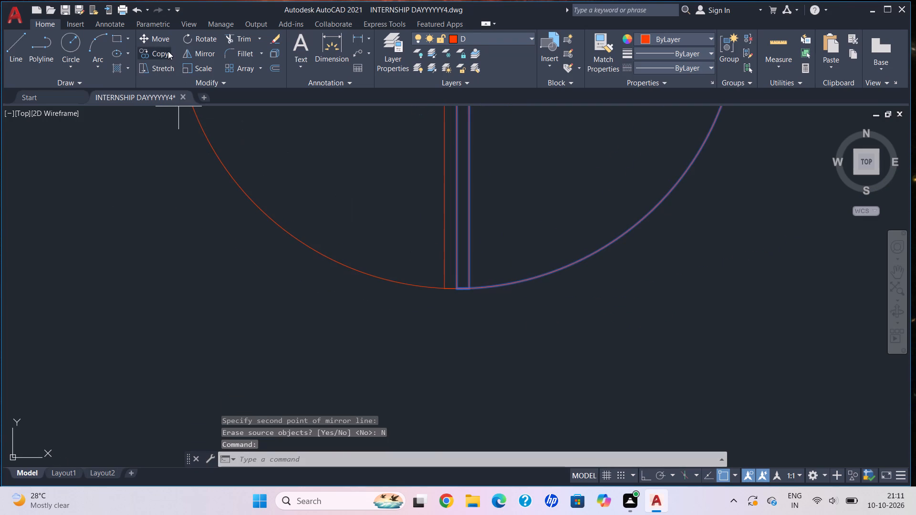
scroll(439, 189, "down", 2)
middle_click_drag(441, 193, 487, 281)
scroll(470, 183, "up", 1)
scroll(470, 183, "down", 1)
scroll(470, 183, "up", 1)
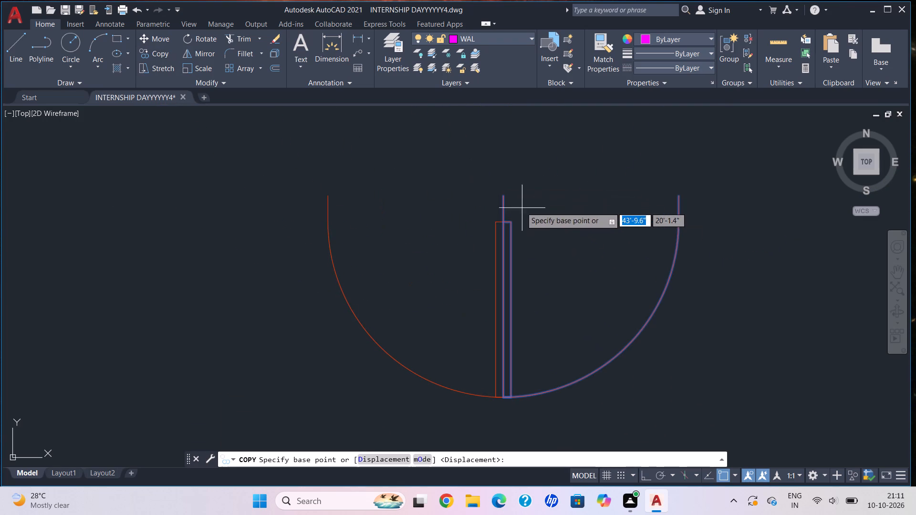
left_click(504, 197)
scroll(326, 306, "down", 1)
scroll(326, 306, "up", 1)
scroll(325, 307, "down", 2)
middle_click_drag(325, 307, 603, 228)
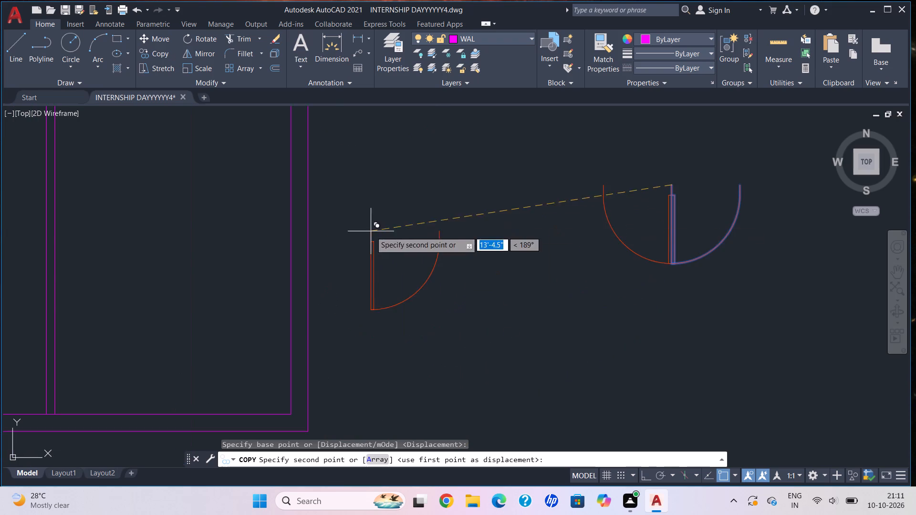
scroll(380, 239, "down", 1)
middle_click_drag(392, 244, 507, 261)
scroll(305, 156, "up", 3)
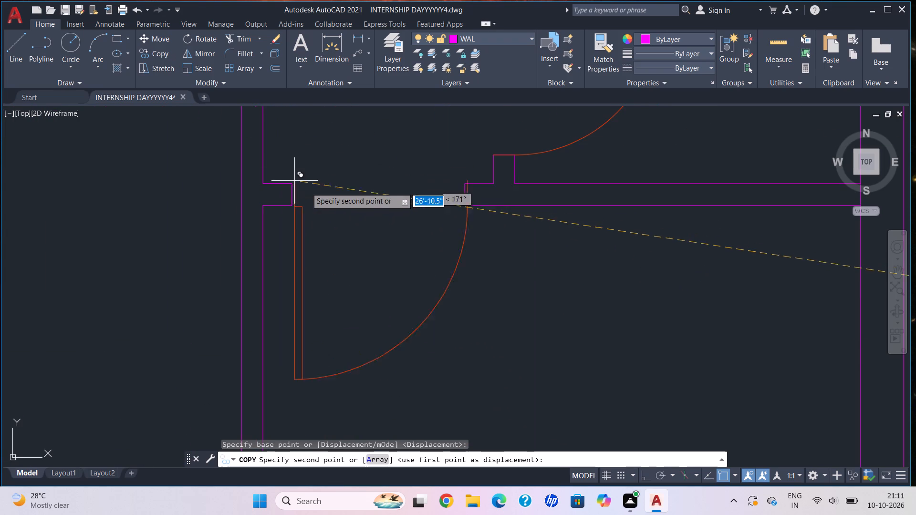
left_click(293, 185)
scroll(462, 290, "down", 1)
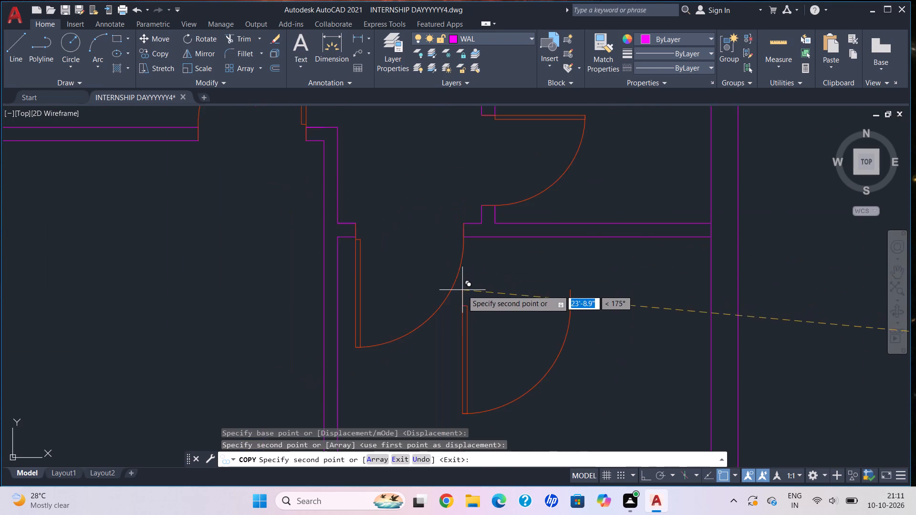
middle_click_drag(462, 288, 439, 250)
key("Escape")
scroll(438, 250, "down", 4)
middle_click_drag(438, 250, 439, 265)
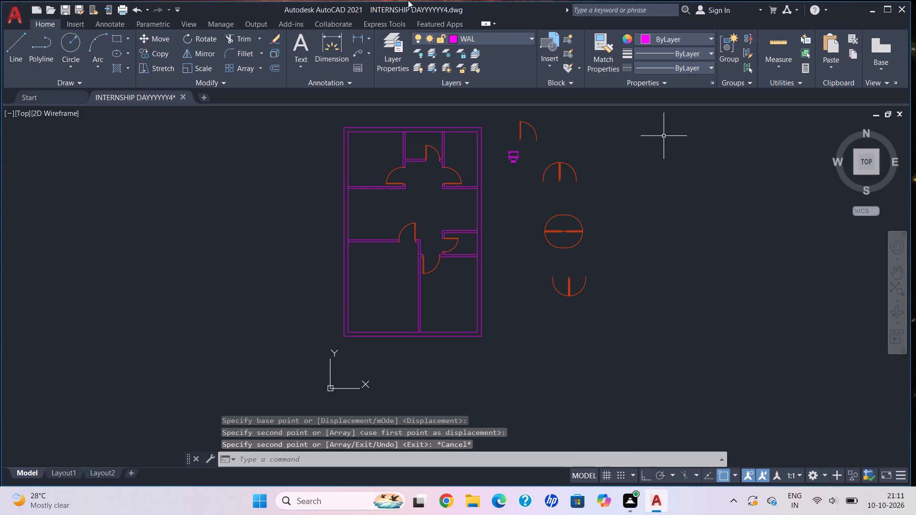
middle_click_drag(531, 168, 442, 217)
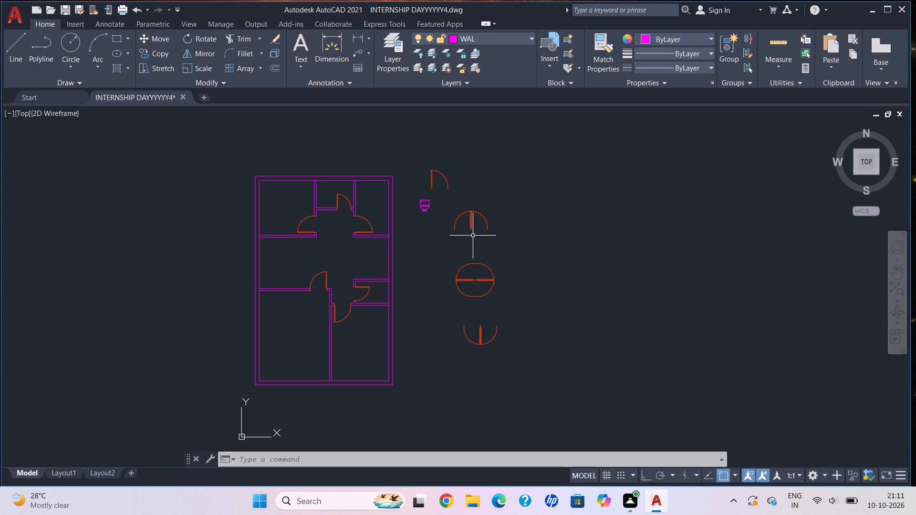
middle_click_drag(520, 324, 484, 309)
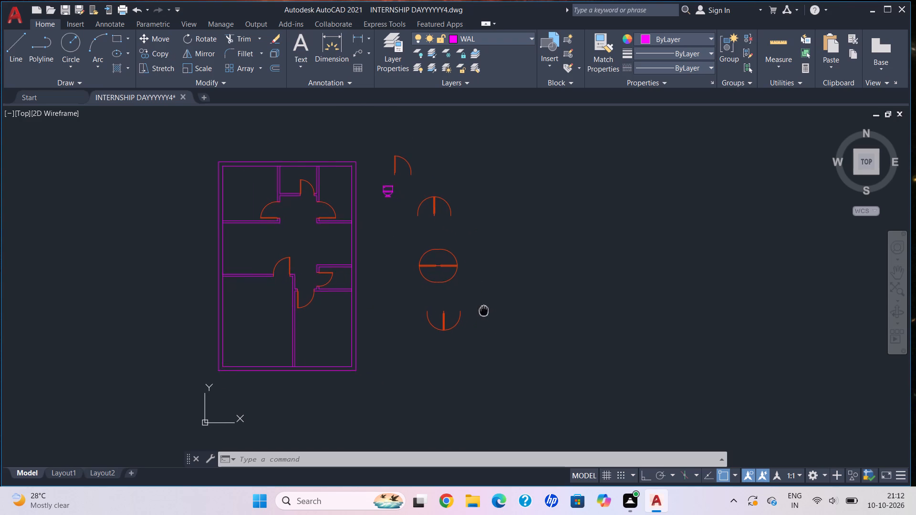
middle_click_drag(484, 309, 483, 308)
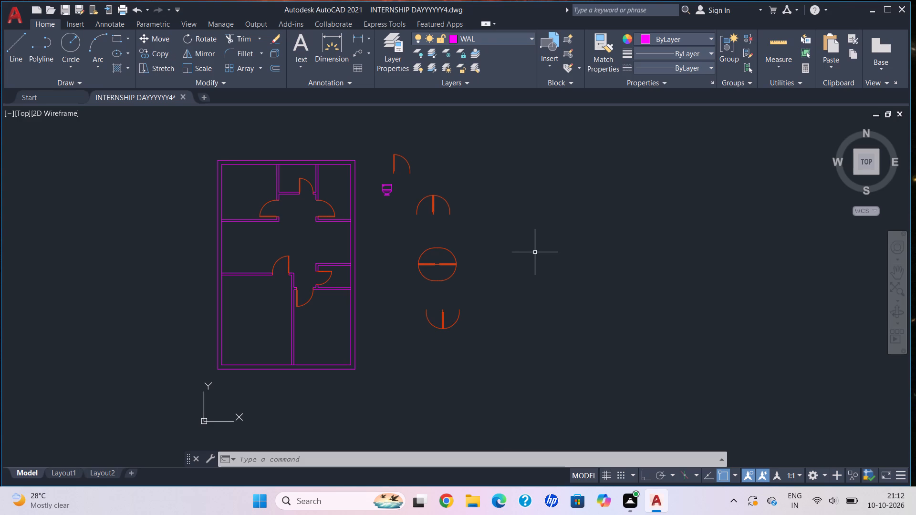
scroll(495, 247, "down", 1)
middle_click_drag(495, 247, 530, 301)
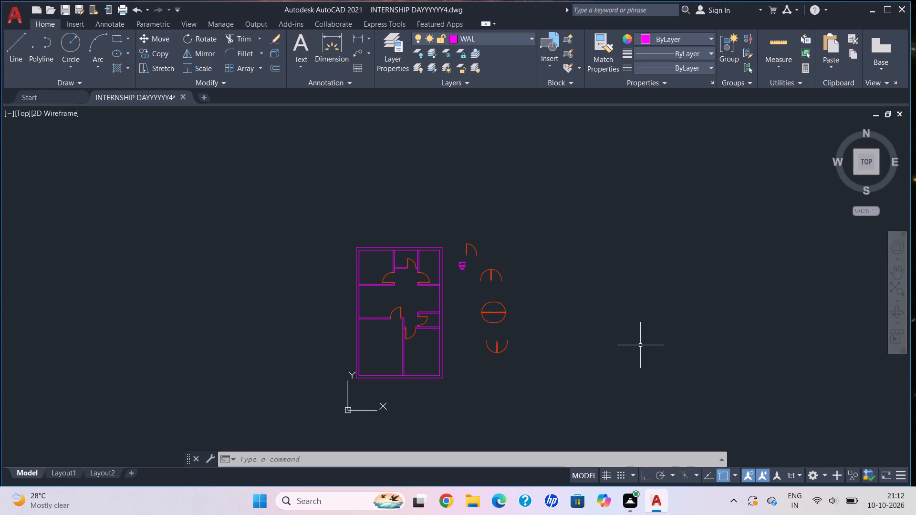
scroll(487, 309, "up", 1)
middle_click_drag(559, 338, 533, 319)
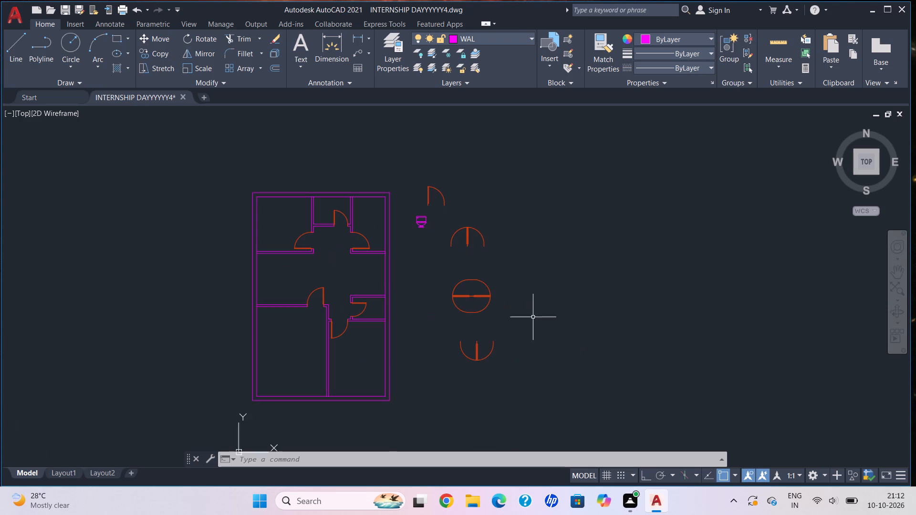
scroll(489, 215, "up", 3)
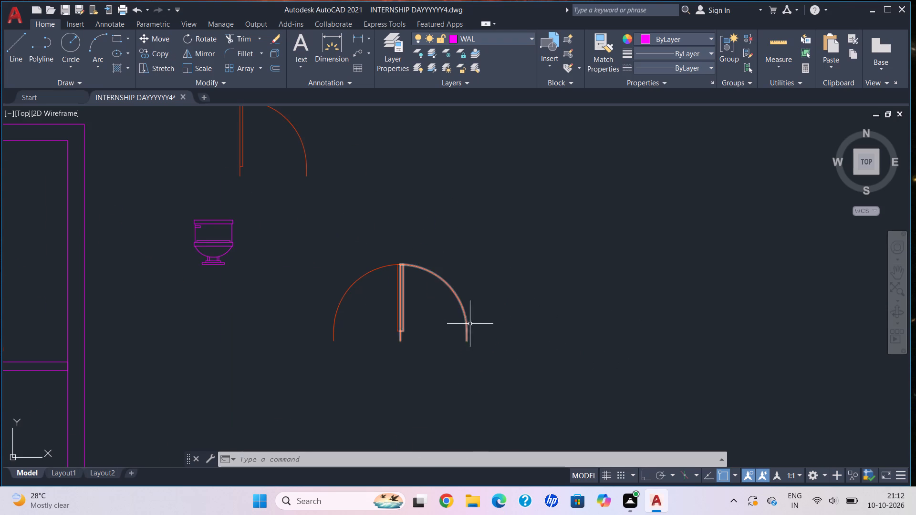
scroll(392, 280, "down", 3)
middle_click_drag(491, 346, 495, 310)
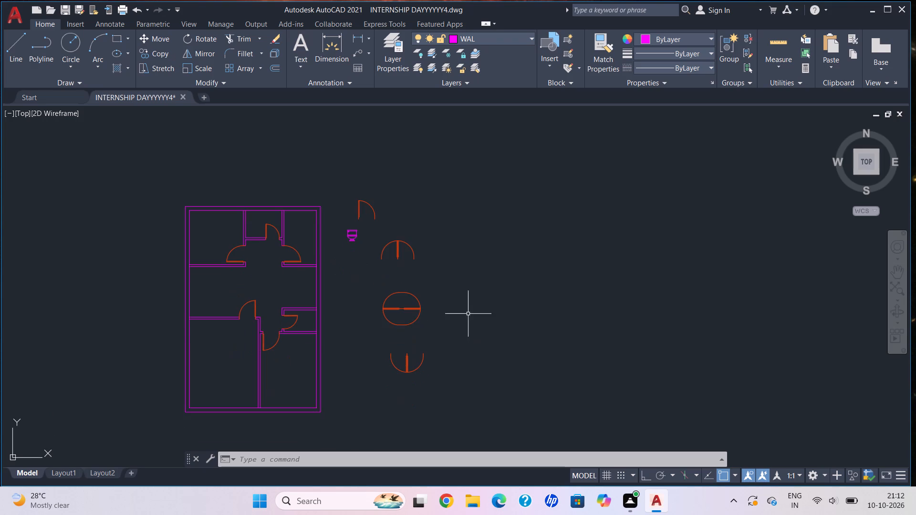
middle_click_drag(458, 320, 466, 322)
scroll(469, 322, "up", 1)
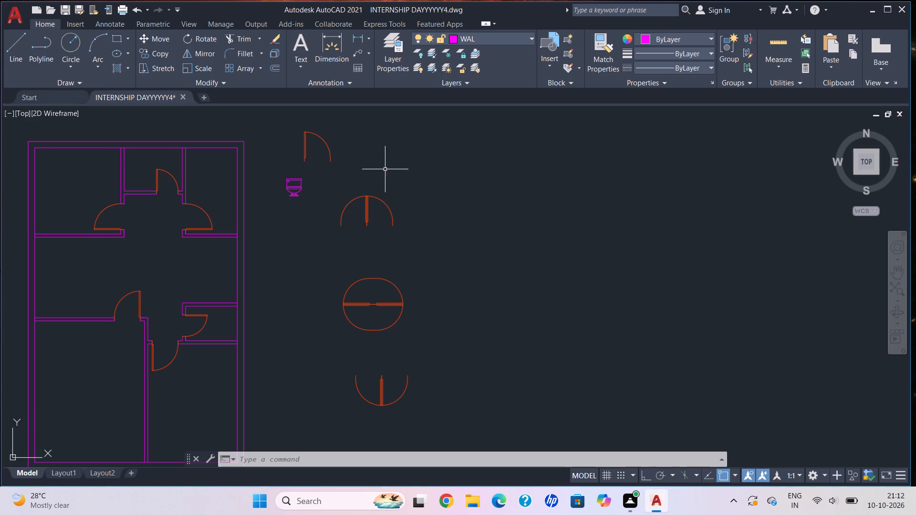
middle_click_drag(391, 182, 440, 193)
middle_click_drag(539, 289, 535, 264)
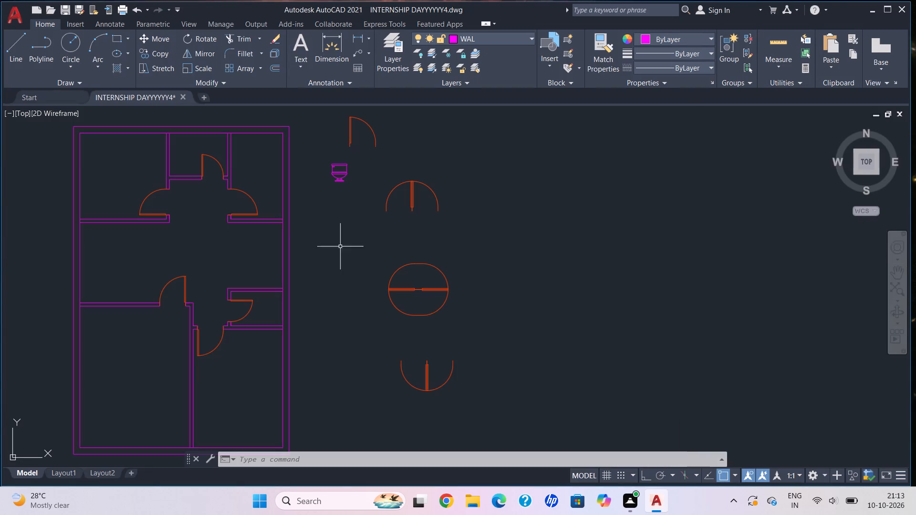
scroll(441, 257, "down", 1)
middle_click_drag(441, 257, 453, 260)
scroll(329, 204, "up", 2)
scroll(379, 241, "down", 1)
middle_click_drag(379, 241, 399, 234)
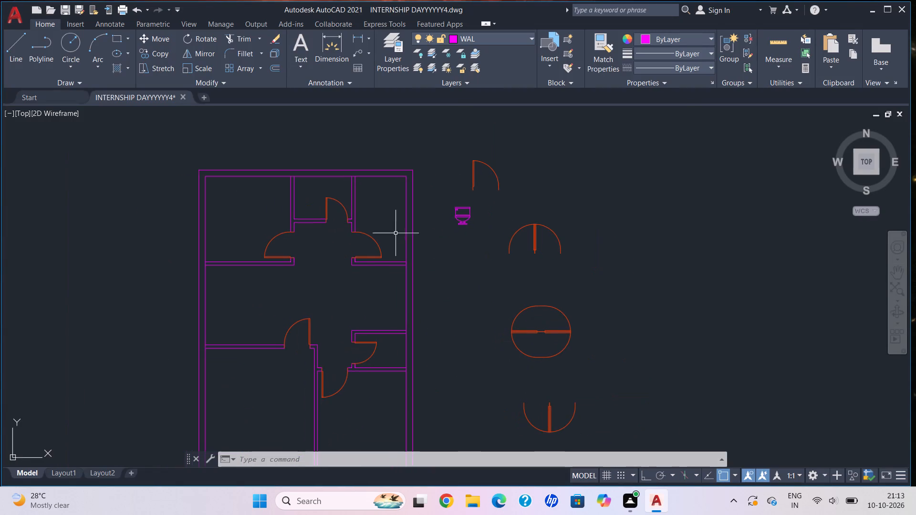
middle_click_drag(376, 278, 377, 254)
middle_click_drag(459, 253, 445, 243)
Set layer W as the current drawing layer.
key("Escape")
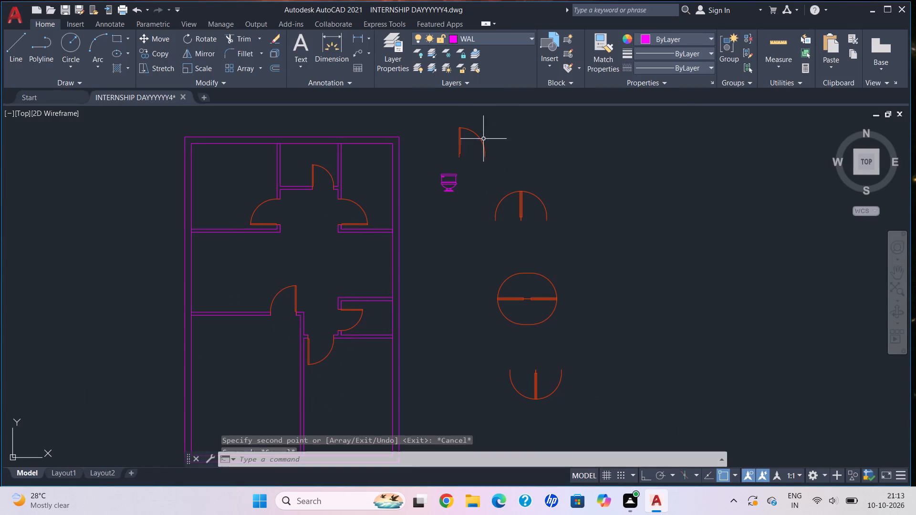
left_click(533, 34)
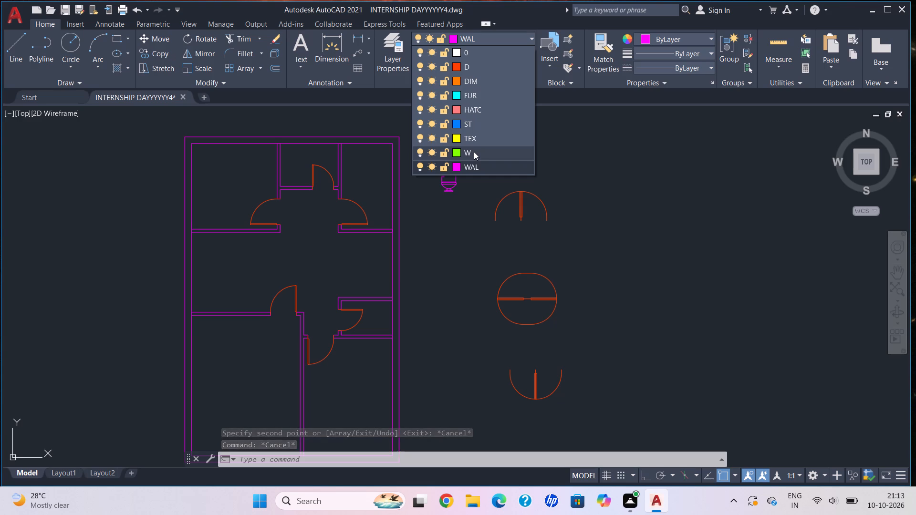
left_click(470, 154)
middle_click_drag(512, 240, 434, 166)
key("Escape")
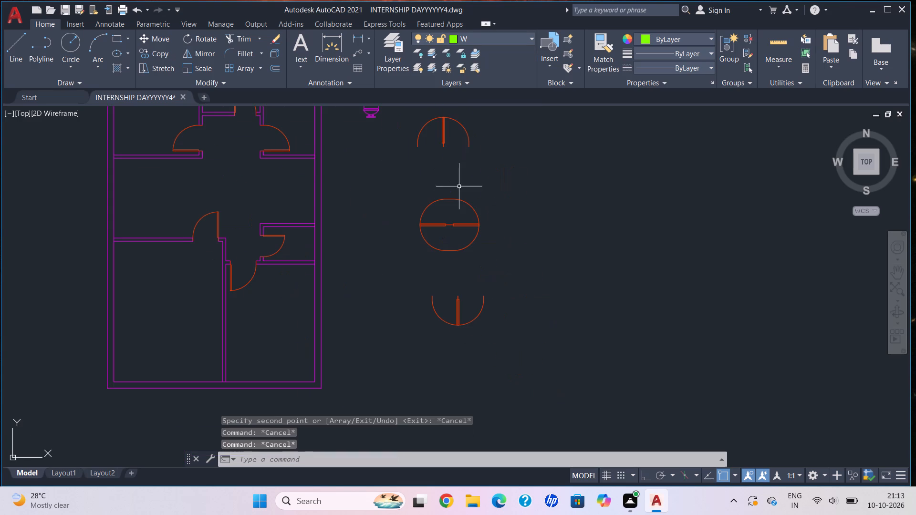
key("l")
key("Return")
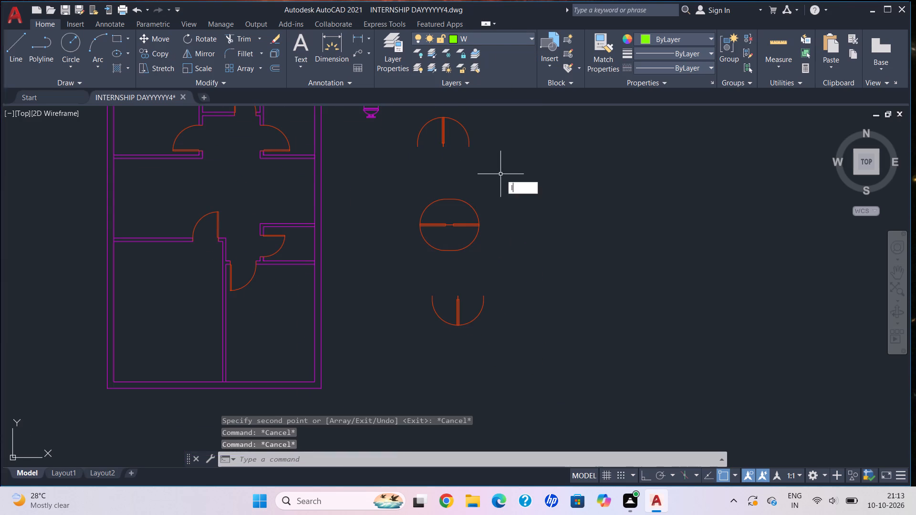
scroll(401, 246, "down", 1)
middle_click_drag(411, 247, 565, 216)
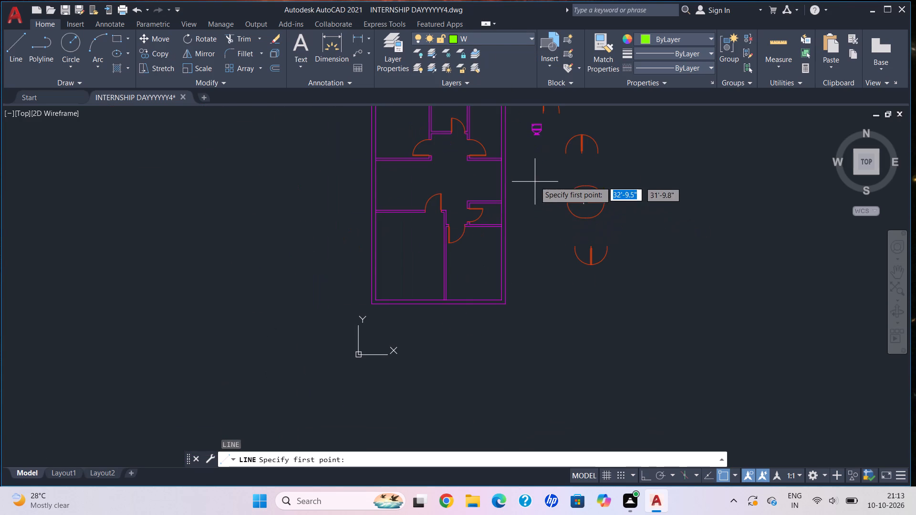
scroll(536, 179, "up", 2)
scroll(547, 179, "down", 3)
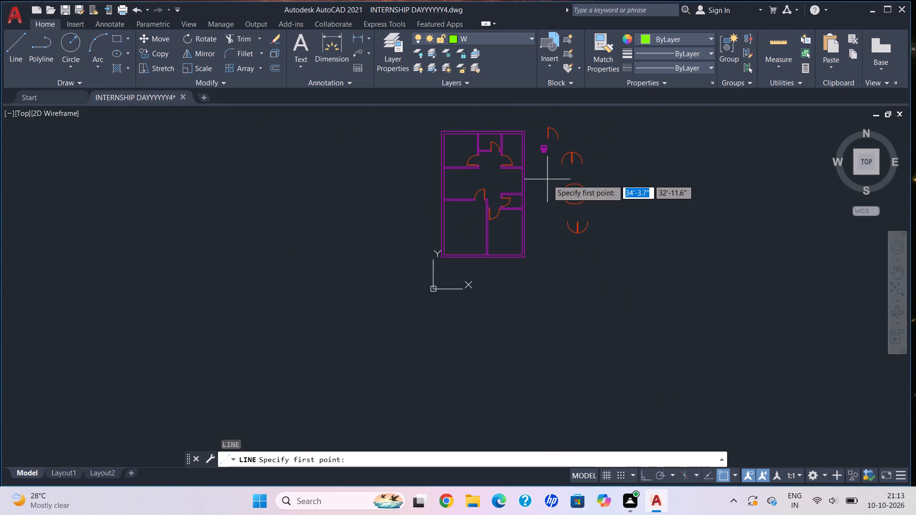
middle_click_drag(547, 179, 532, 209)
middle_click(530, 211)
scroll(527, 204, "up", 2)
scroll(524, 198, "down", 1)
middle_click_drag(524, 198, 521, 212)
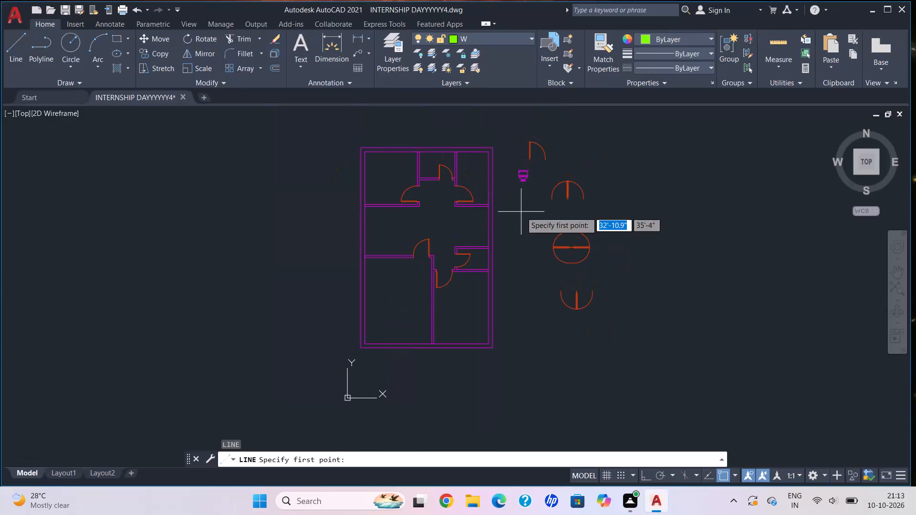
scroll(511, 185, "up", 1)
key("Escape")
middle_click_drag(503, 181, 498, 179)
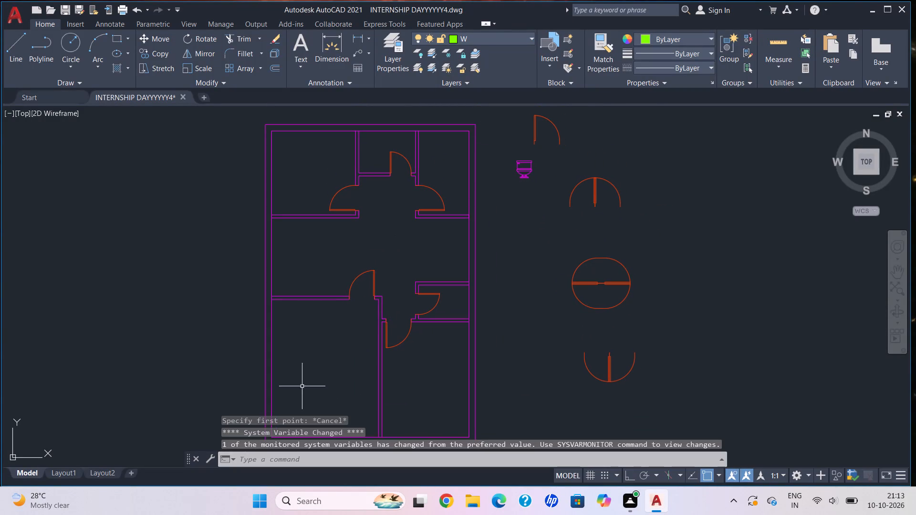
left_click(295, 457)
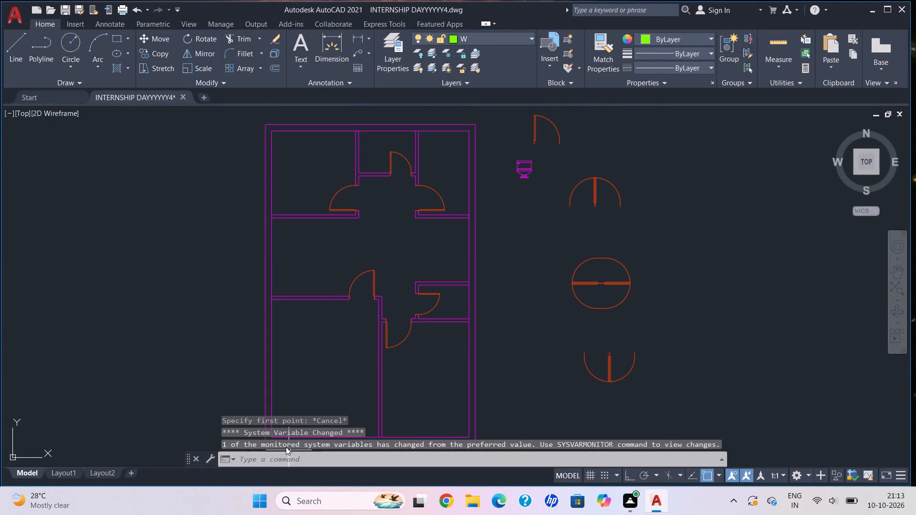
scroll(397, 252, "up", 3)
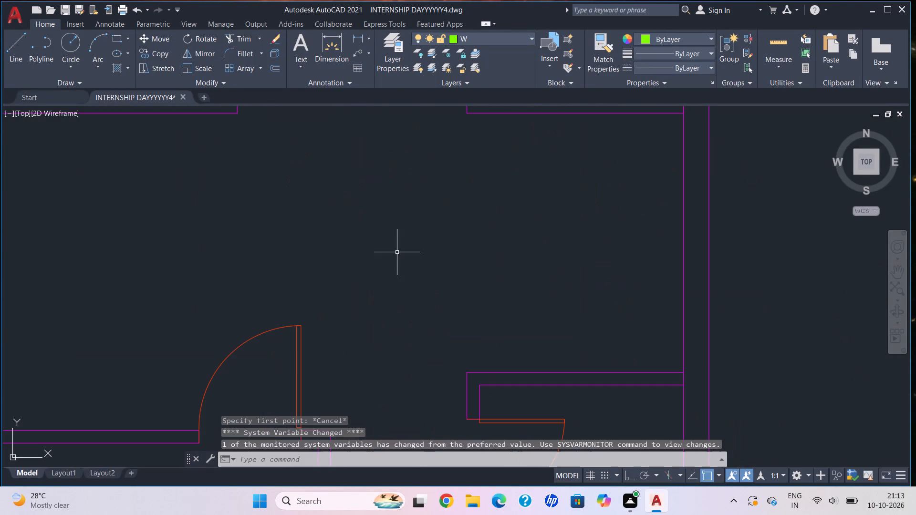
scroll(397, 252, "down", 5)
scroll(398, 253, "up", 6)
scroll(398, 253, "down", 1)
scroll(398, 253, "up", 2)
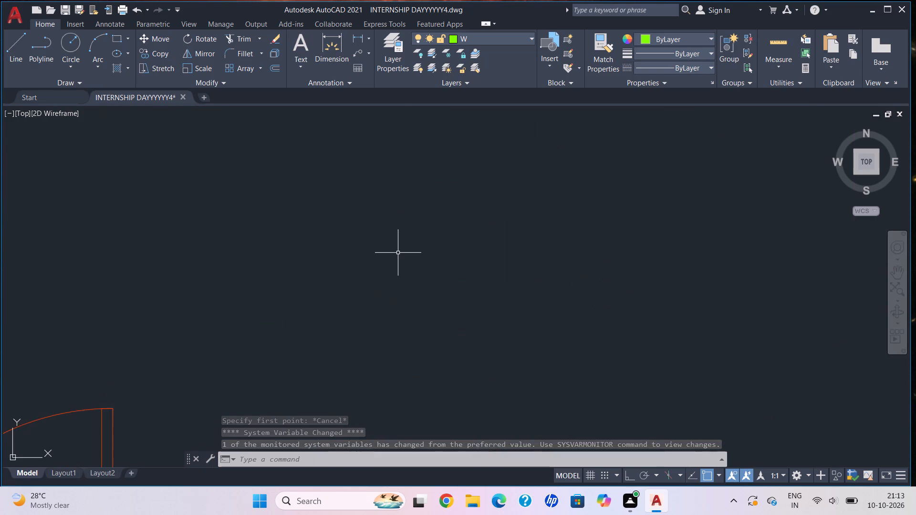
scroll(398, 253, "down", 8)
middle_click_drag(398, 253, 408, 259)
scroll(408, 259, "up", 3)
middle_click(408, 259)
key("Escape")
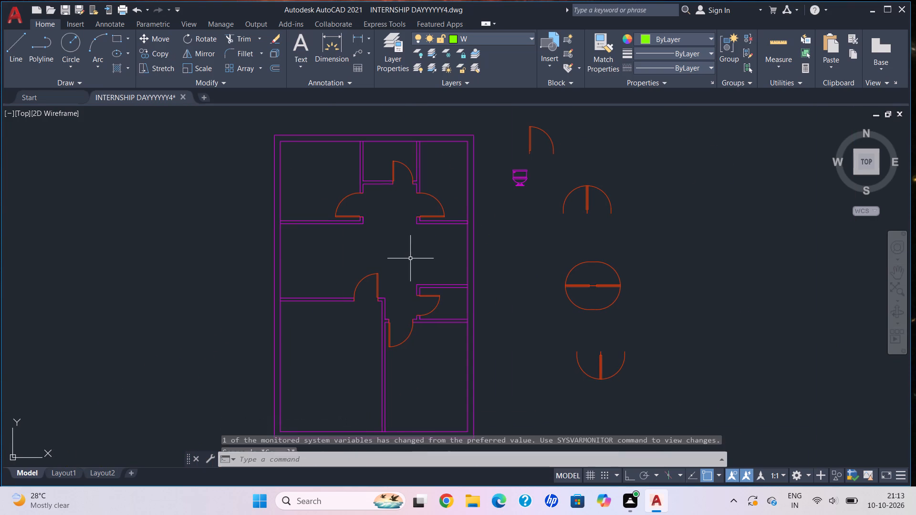
Turn on snap in the Drafting Settings.
type("ds")
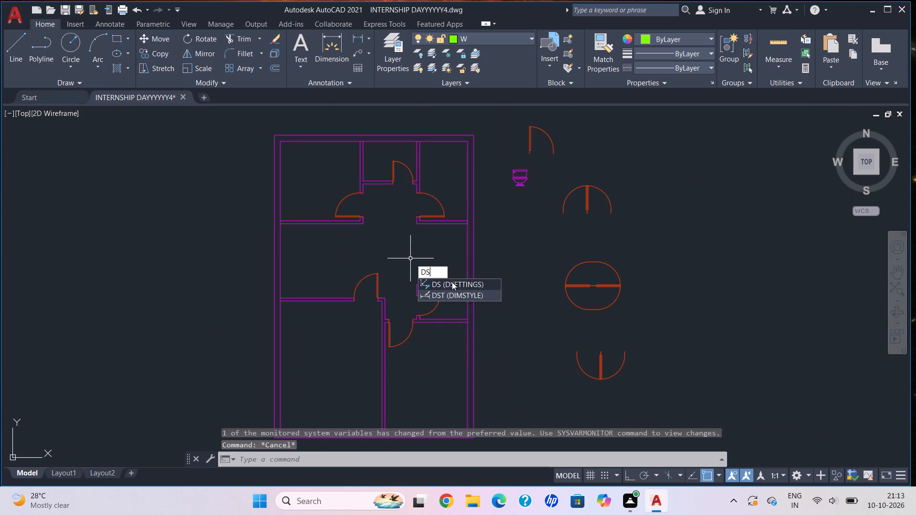
left_click(452, 282)
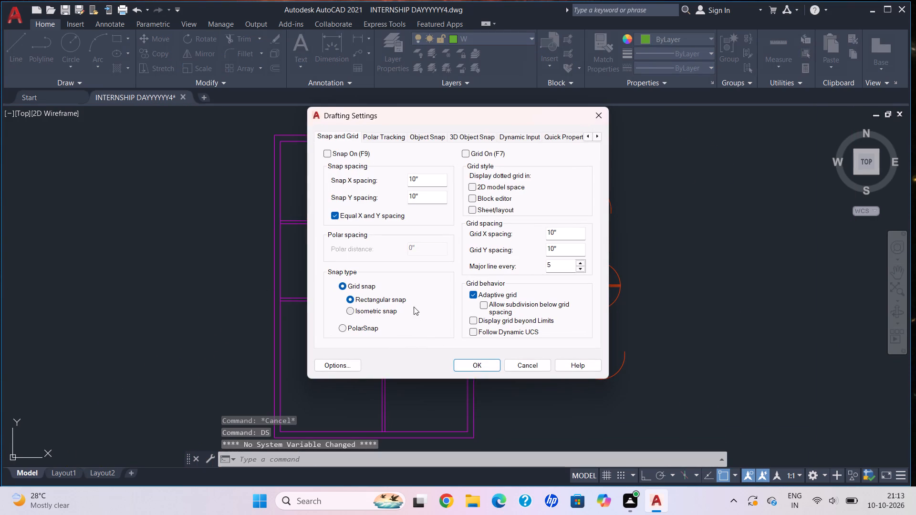
left_click(328, 153)
left_click(486, 364)
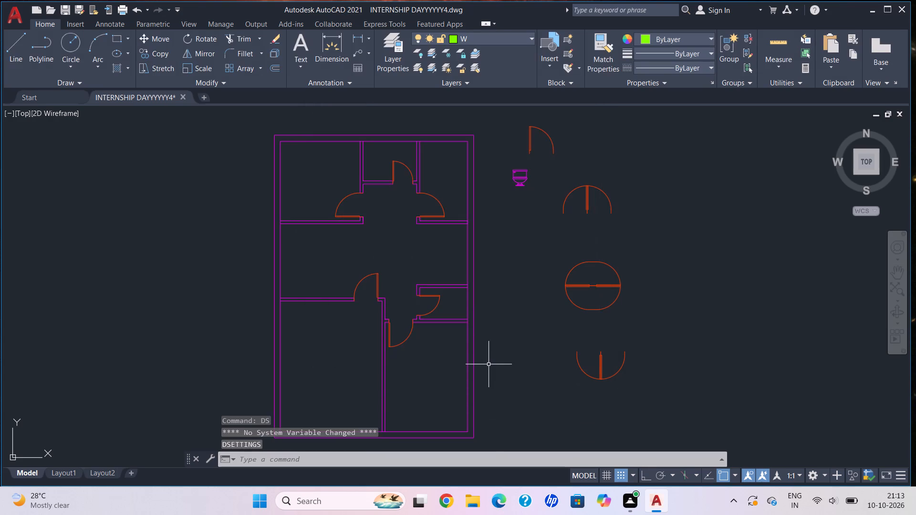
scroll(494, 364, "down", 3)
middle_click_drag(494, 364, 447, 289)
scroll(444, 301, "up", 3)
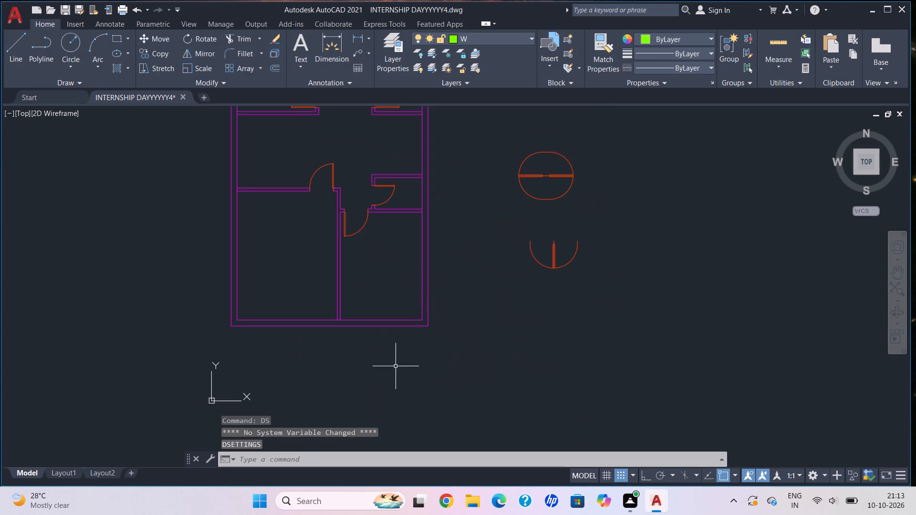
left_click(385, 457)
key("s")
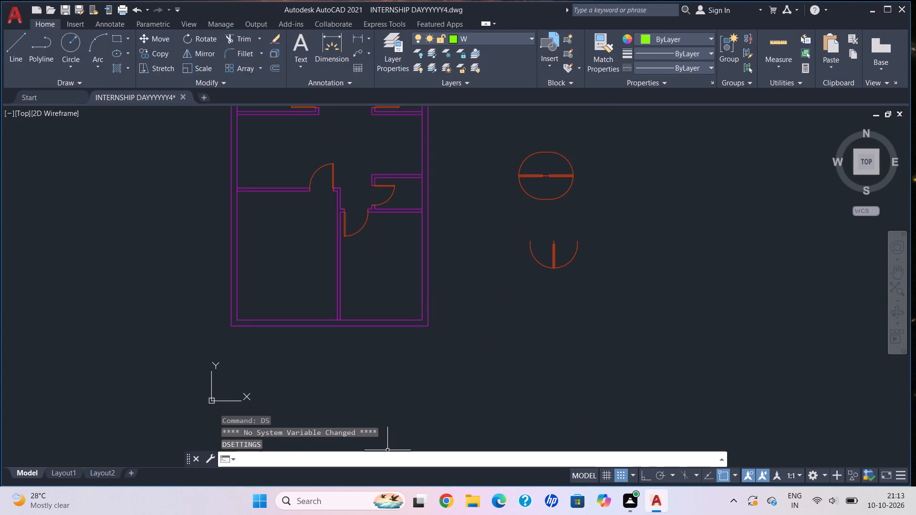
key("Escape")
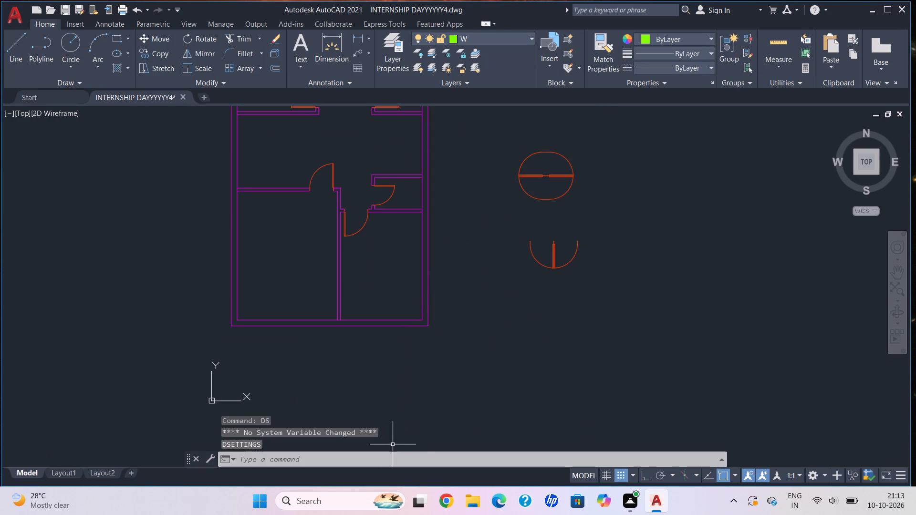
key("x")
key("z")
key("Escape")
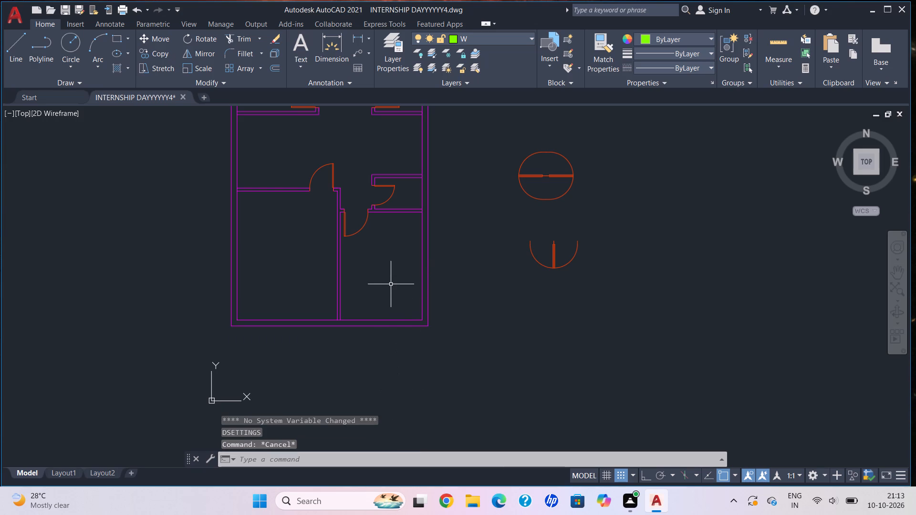
Zoom the view to All.
key("z")
key("Return")
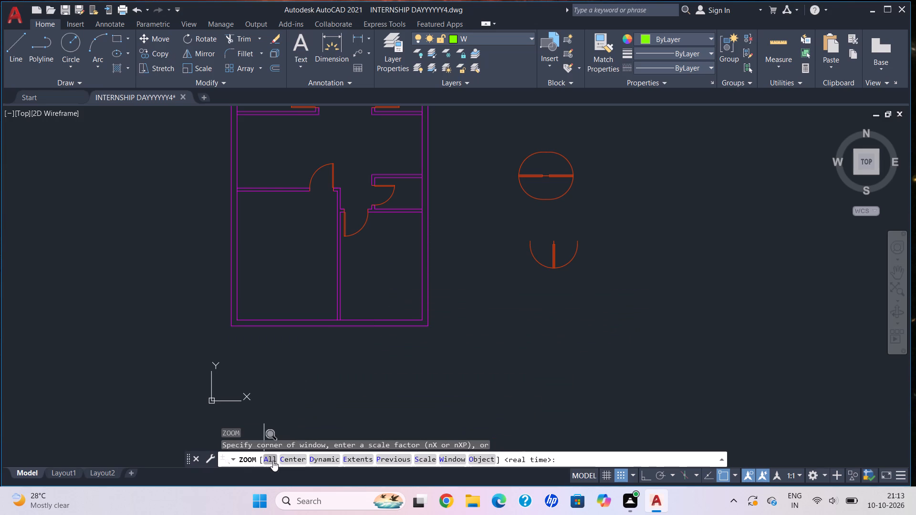
left_click(273, 461)
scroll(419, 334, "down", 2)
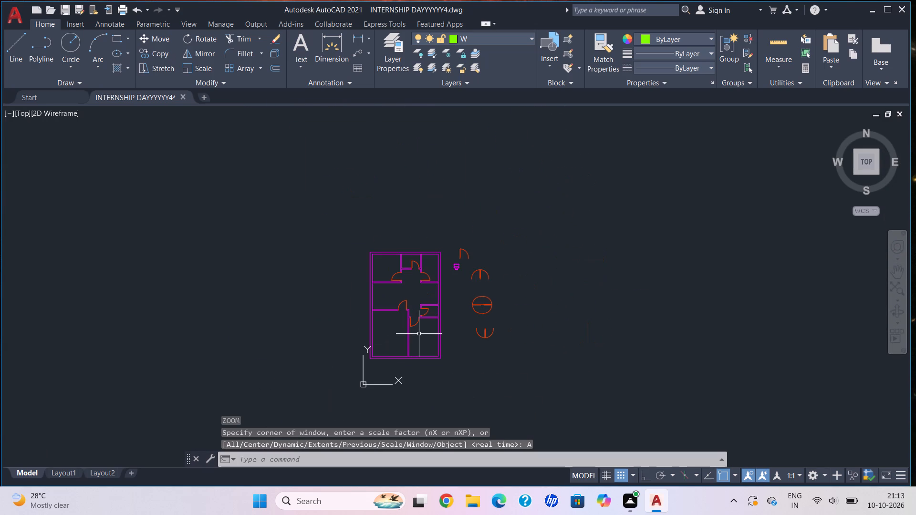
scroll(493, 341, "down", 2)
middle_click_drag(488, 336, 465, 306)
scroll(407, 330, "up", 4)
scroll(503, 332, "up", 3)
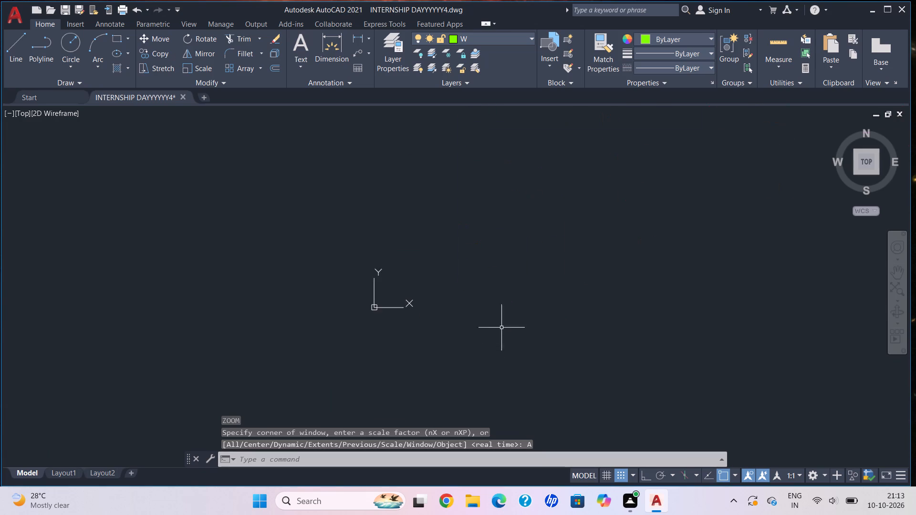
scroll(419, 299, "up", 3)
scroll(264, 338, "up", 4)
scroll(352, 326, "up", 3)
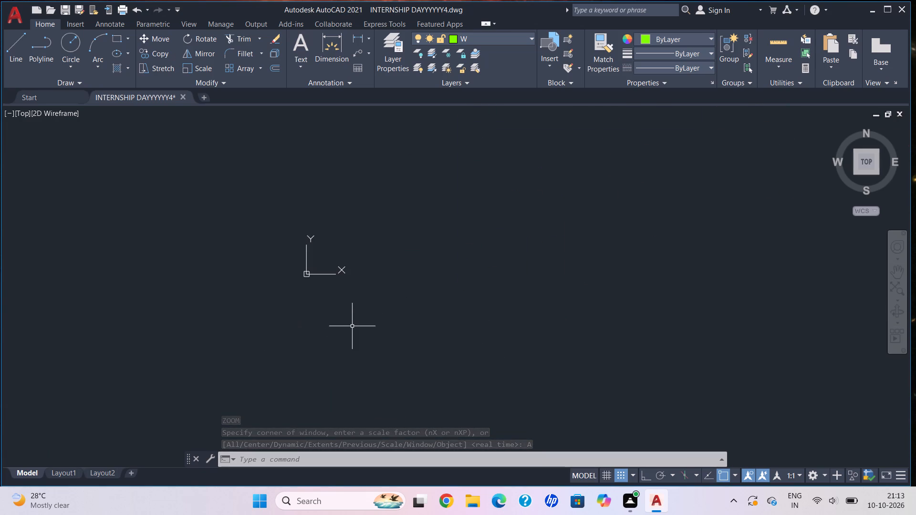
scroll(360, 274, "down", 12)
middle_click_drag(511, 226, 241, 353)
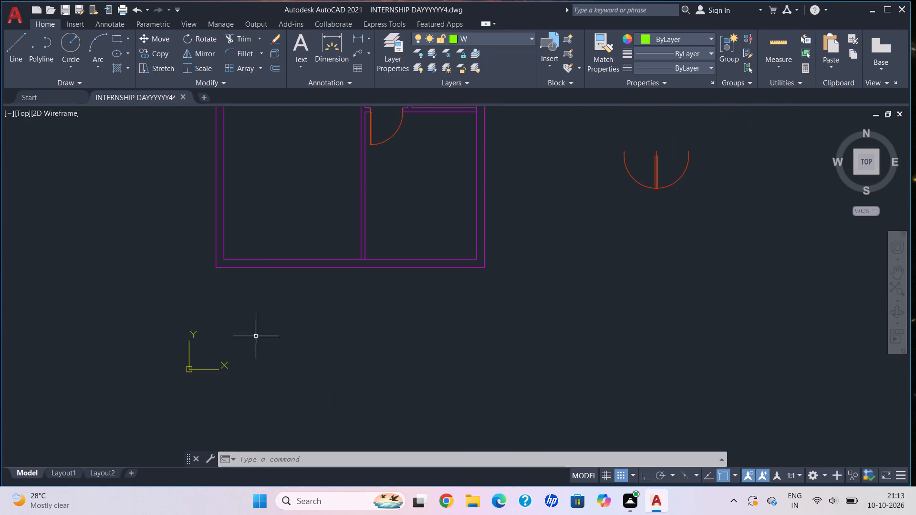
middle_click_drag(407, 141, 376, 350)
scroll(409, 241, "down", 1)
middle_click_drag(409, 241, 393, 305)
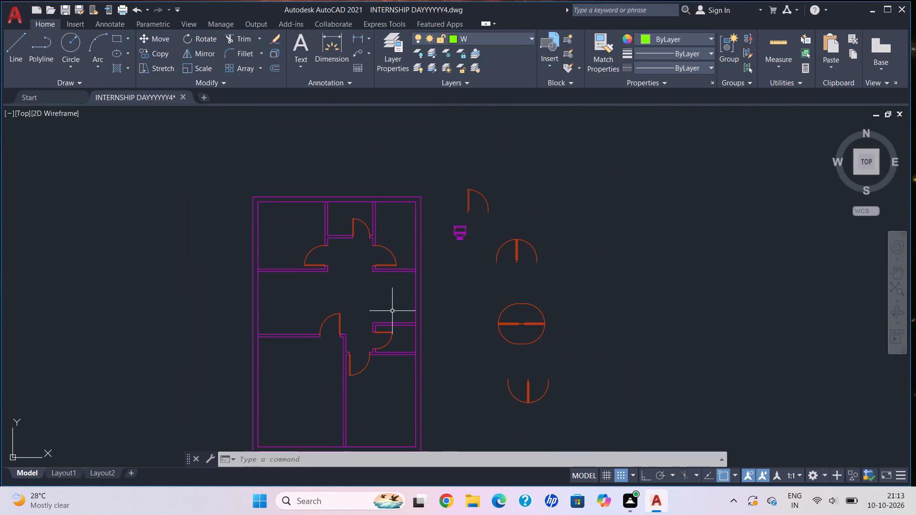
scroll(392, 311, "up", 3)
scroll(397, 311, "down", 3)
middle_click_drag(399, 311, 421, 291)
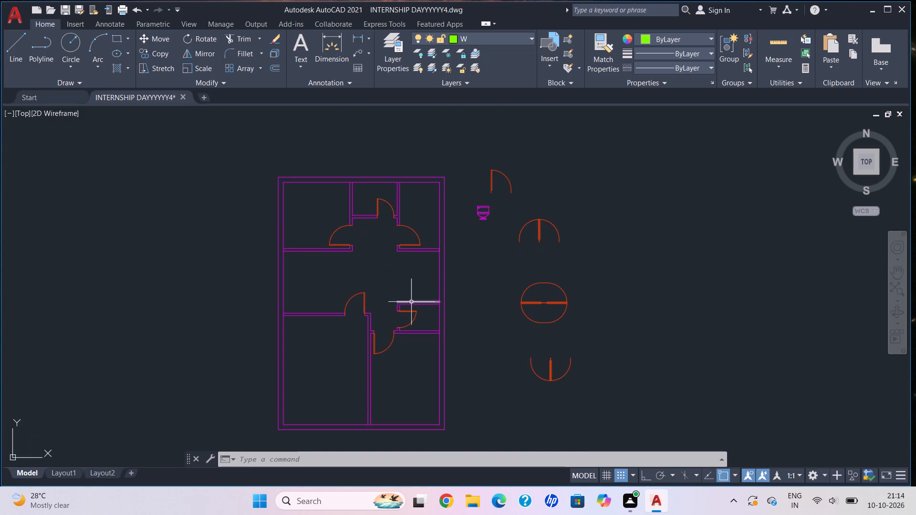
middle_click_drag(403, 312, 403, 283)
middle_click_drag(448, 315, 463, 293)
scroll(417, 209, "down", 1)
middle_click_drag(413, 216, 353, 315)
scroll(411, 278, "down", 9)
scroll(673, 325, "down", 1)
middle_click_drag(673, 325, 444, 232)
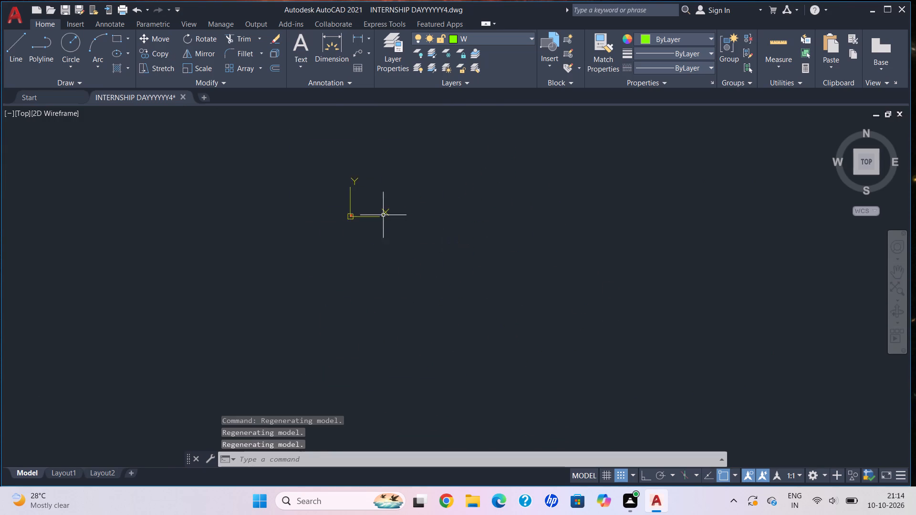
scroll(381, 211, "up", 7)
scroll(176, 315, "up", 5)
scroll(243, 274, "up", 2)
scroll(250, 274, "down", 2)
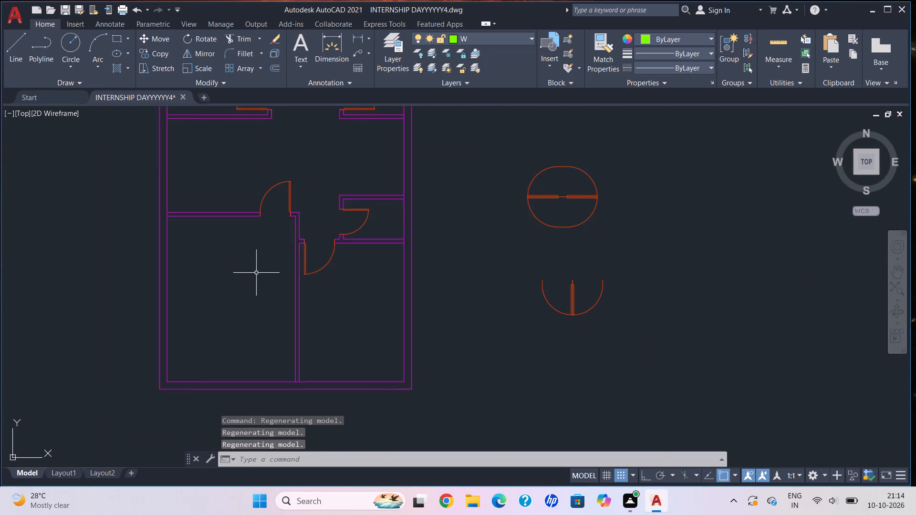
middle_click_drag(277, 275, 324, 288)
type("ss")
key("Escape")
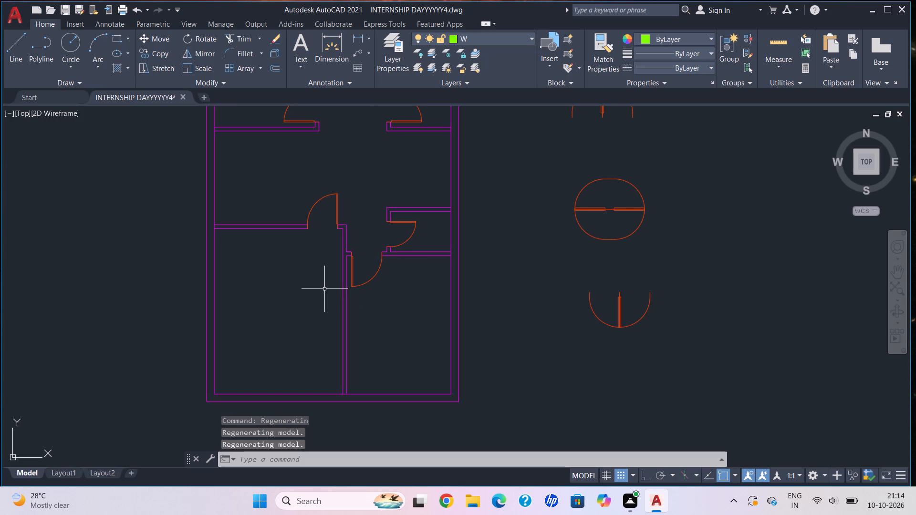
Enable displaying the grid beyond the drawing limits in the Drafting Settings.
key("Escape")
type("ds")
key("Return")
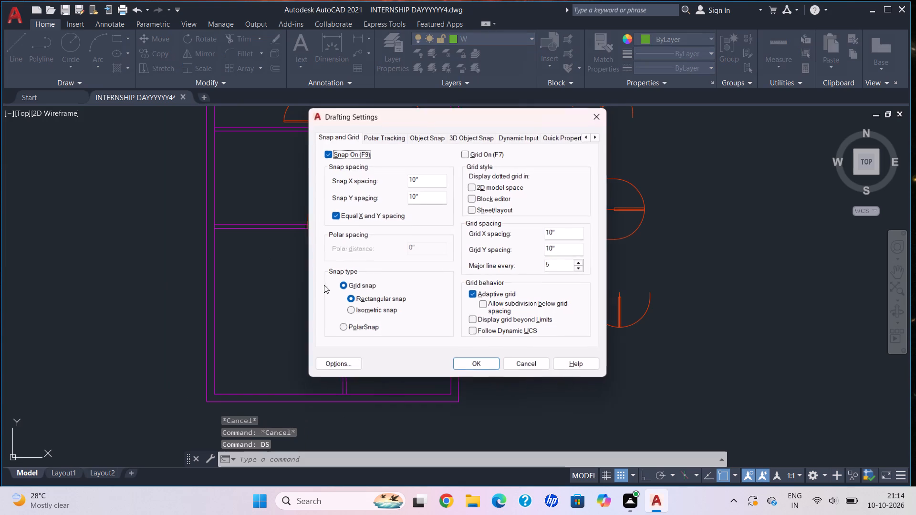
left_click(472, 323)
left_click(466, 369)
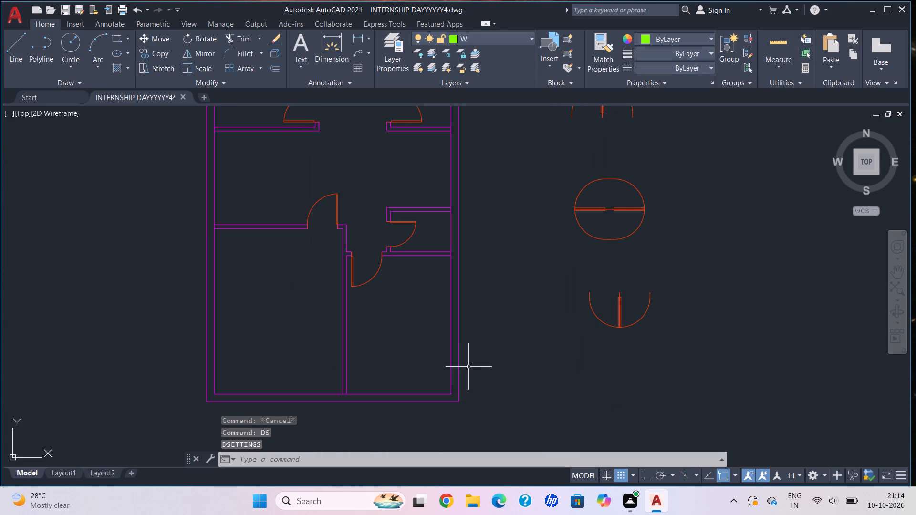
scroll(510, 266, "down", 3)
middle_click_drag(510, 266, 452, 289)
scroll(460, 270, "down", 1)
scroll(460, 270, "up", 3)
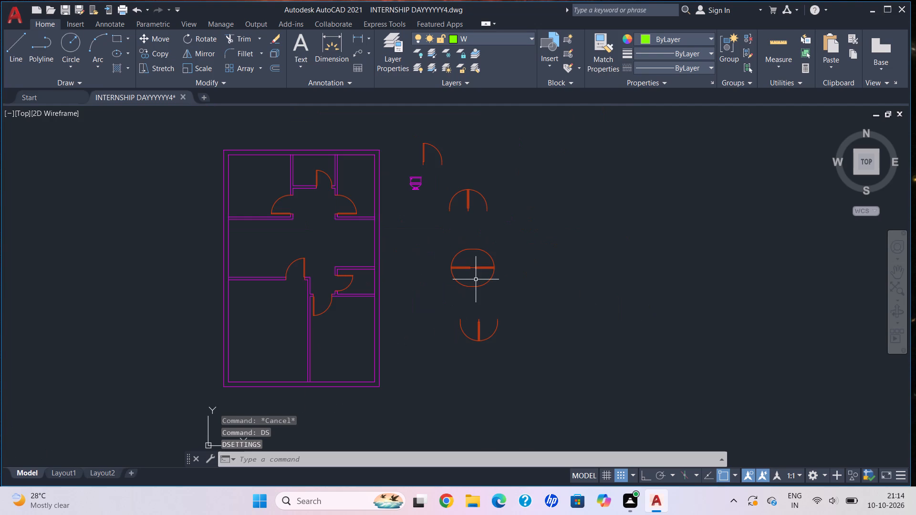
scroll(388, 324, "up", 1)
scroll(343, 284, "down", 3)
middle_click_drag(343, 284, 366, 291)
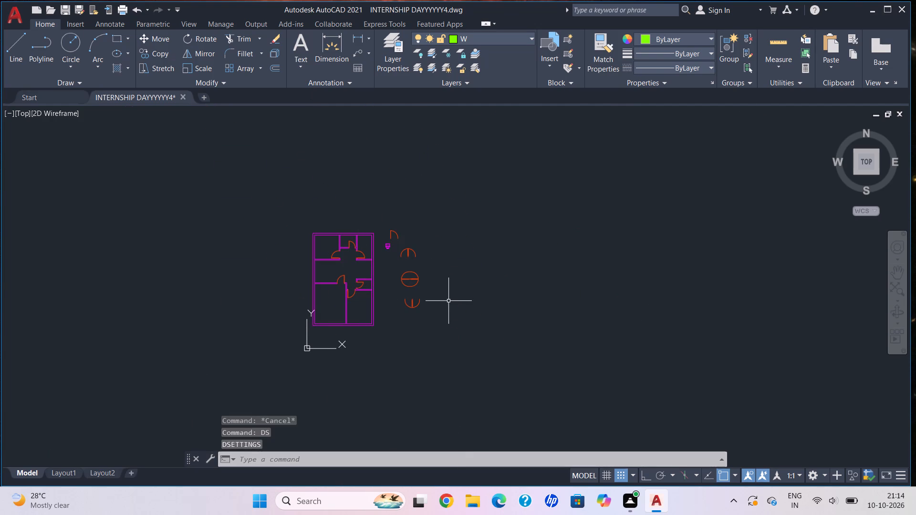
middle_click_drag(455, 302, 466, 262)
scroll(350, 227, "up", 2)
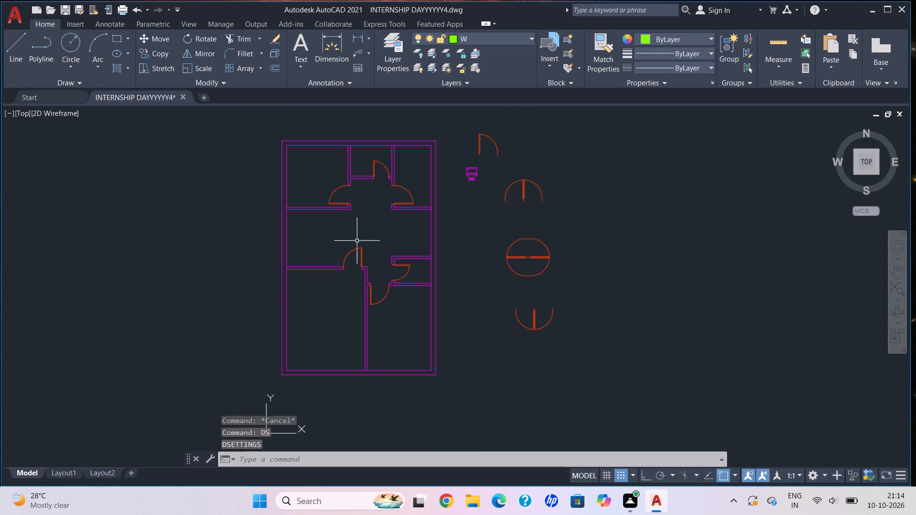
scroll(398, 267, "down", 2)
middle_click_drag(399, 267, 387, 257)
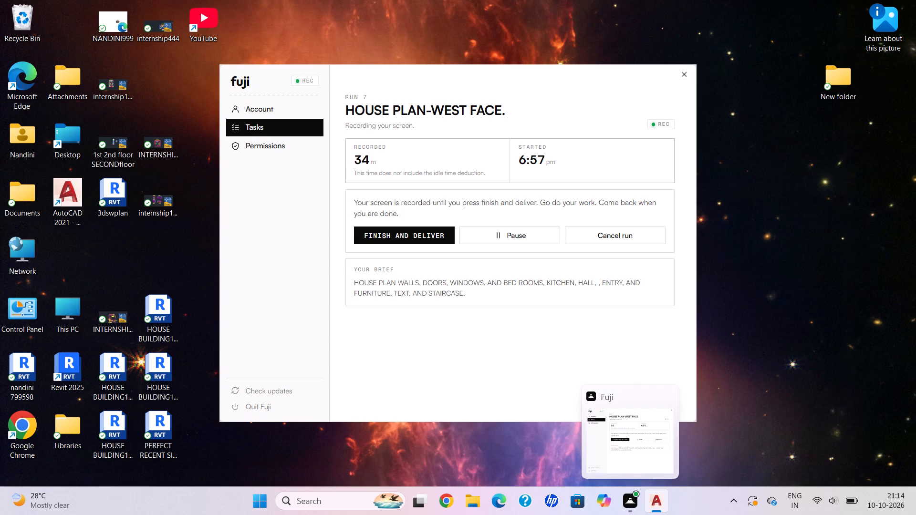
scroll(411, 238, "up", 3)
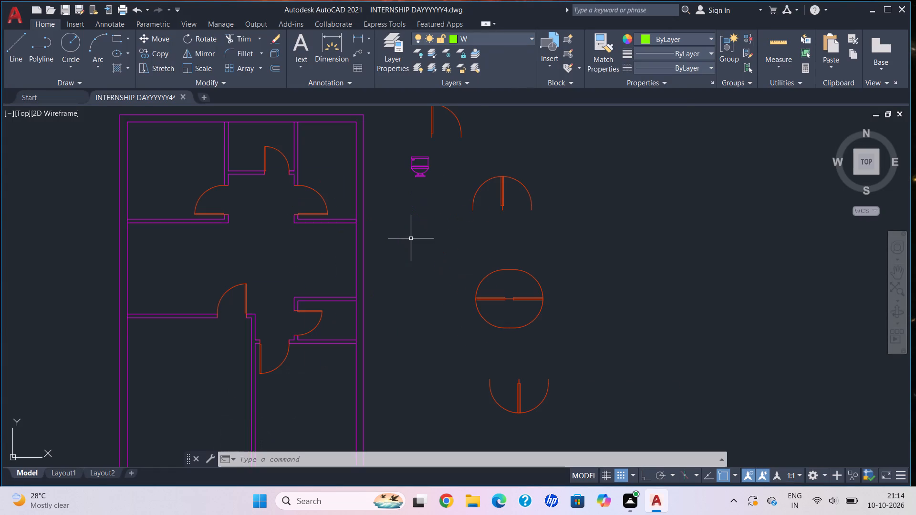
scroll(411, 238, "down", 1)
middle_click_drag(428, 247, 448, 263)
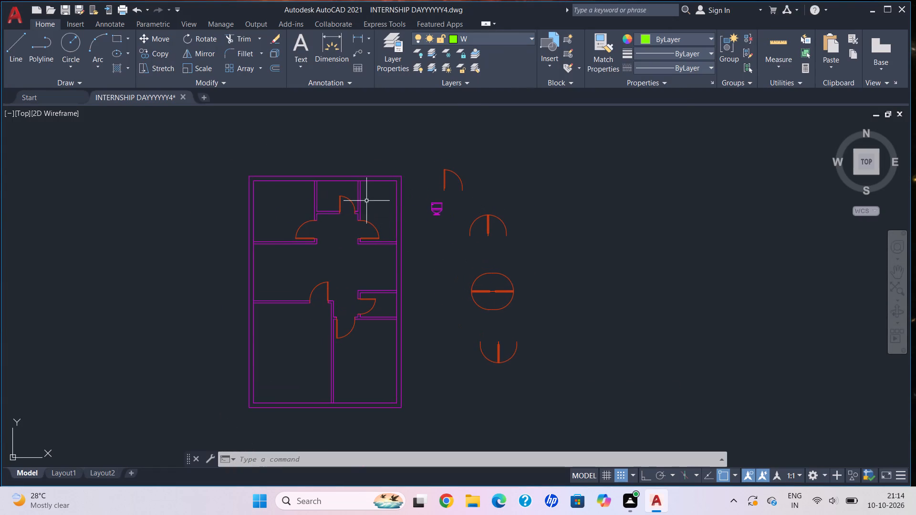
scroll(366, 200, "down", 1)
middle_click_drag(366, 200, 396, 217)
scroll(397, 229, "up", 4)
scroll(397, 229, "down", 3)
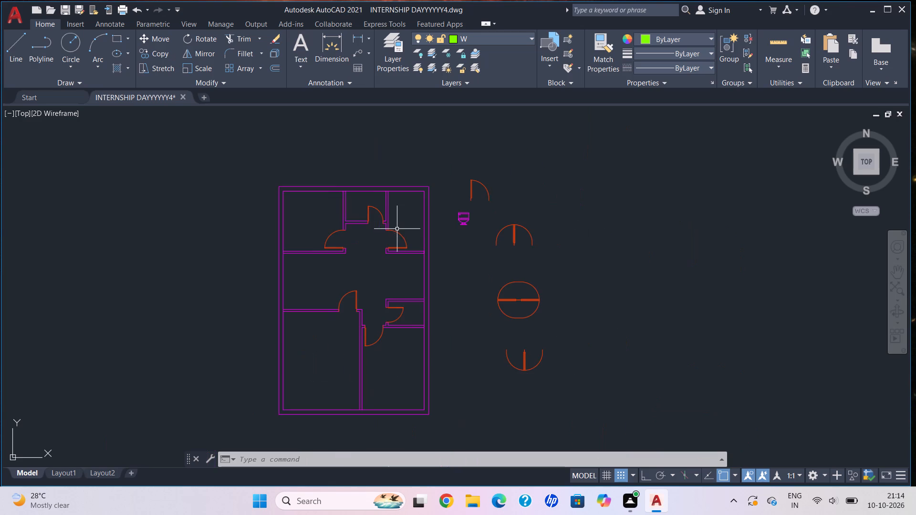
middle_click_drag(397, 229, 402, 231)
Review the drawing's length, angle and insertion scale units.
key("Escape")
type("un")
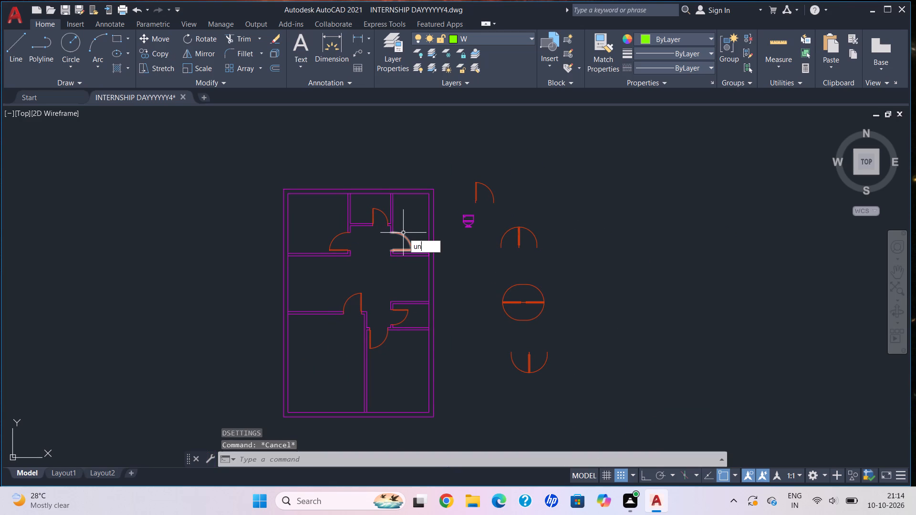
left_click(453, 259)
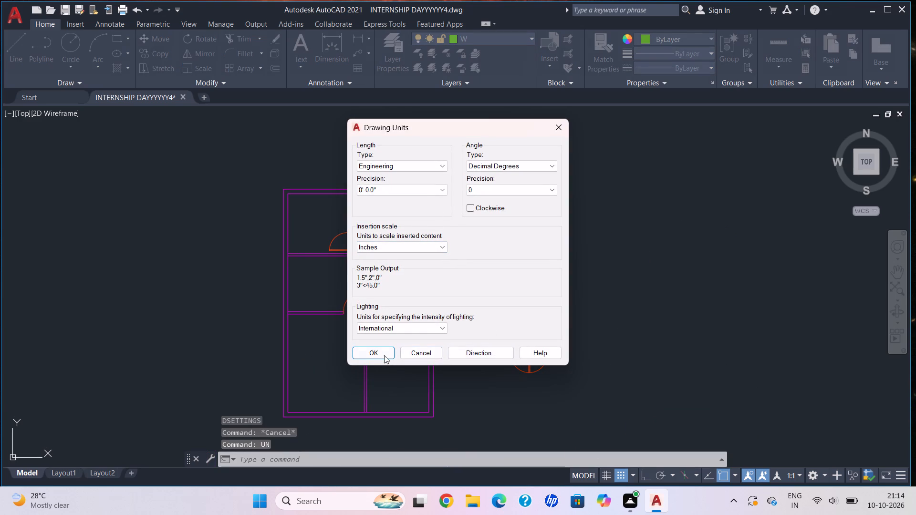
left_click(383, 355)
Review the primary units settings of the ISO-25 dimension style.
middle_click_drag(446, 334, 447, 295)
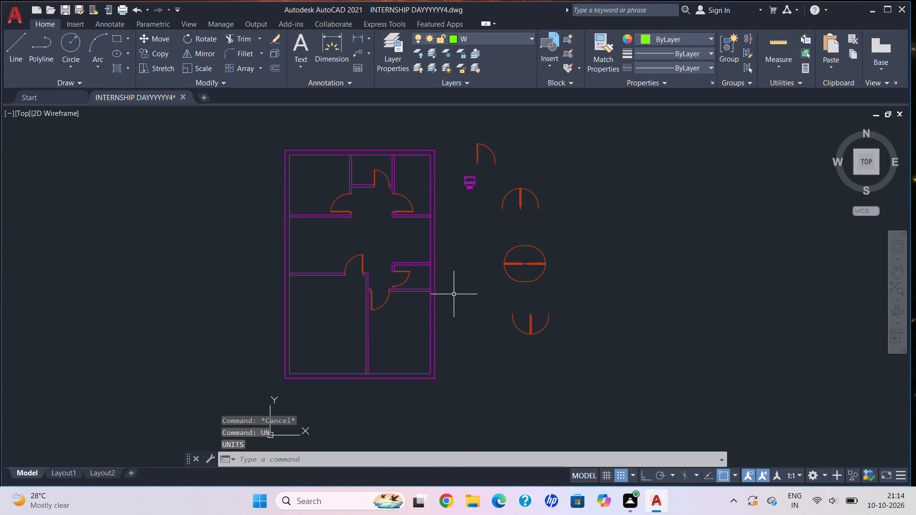
key("d")
key("Return")
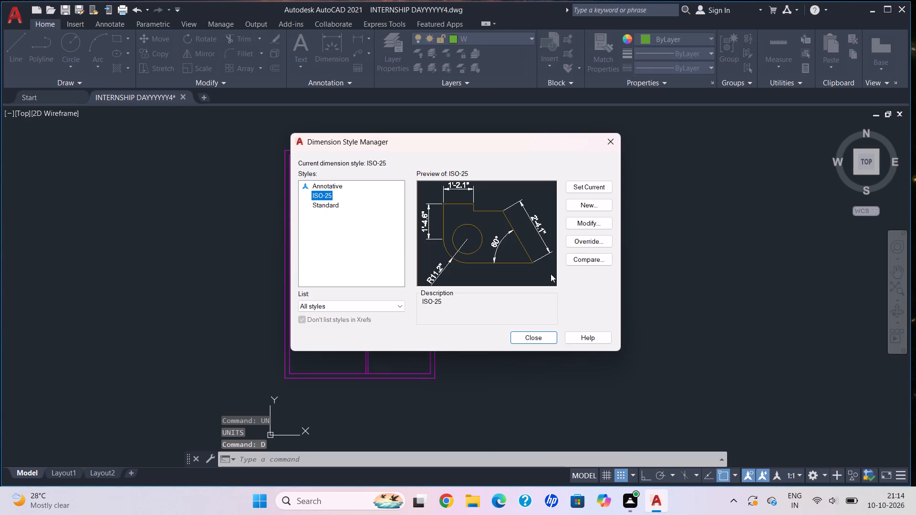
left_click(591, 223)
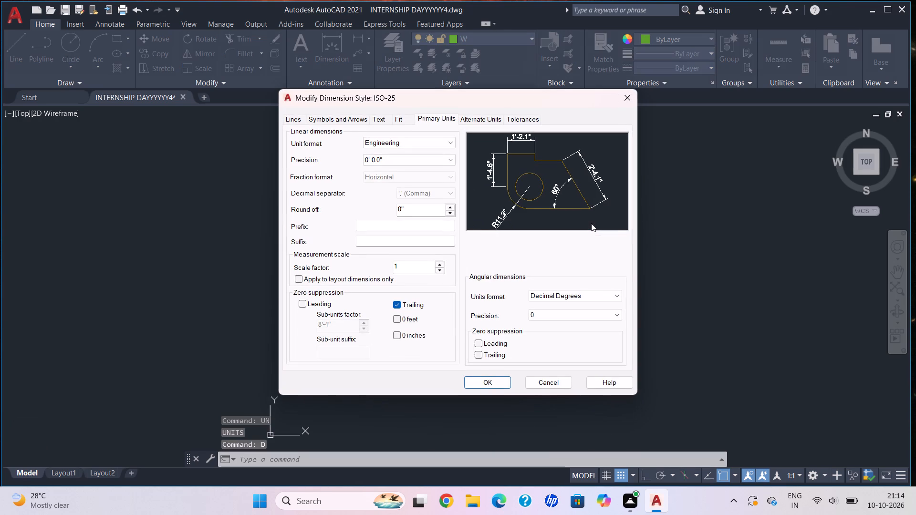
left_click(493, 385)
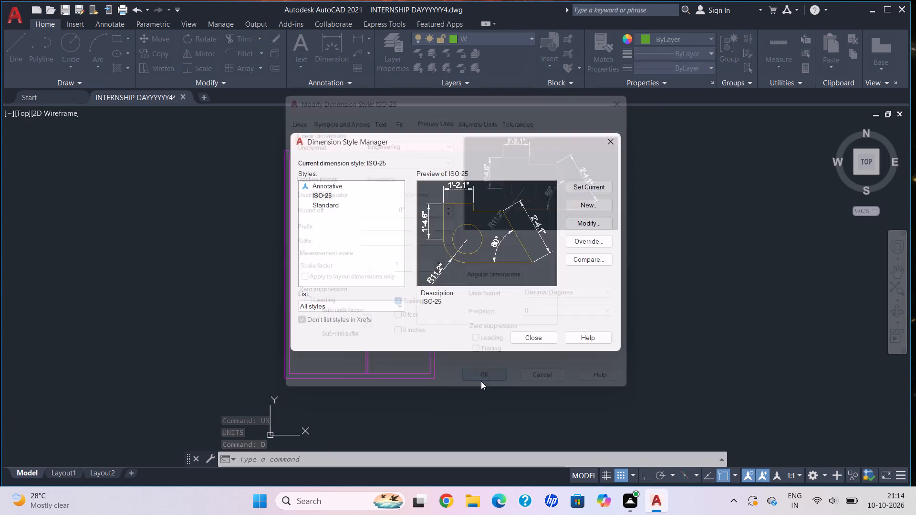
middle_click_drag(405, 391, 442, 349)
left_click(543, 337)
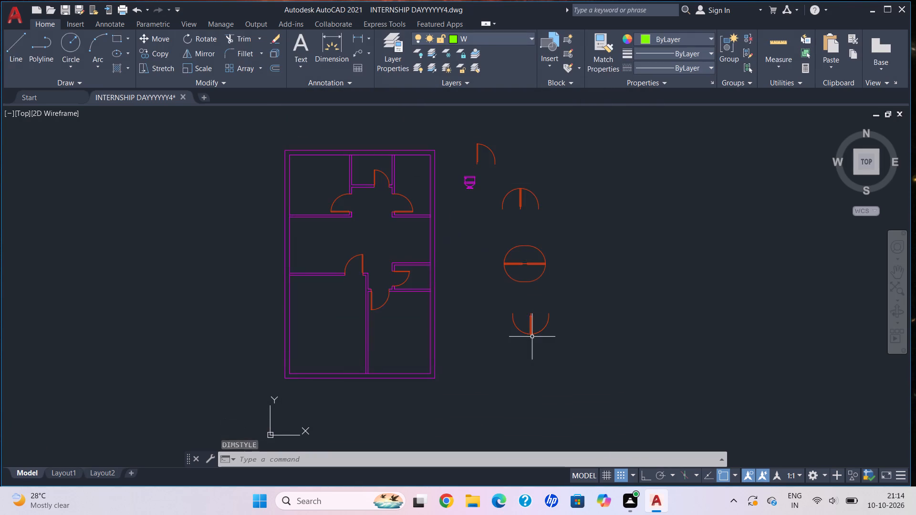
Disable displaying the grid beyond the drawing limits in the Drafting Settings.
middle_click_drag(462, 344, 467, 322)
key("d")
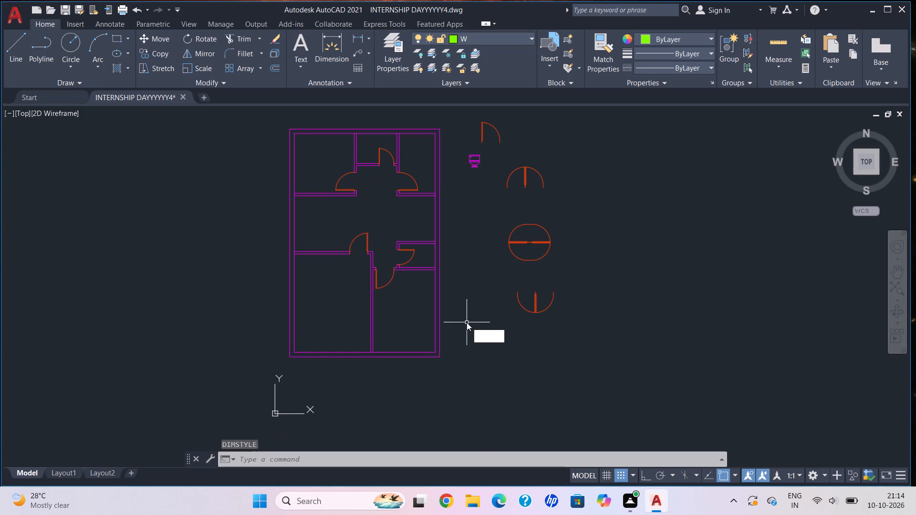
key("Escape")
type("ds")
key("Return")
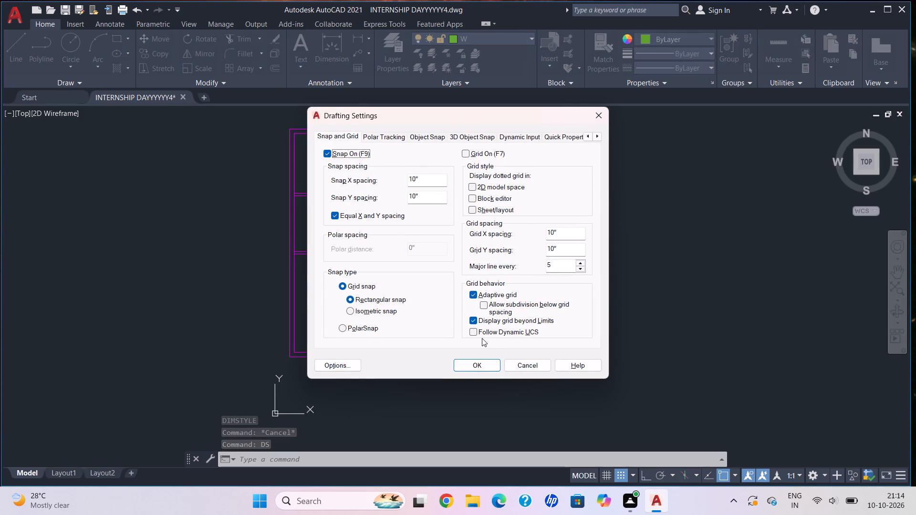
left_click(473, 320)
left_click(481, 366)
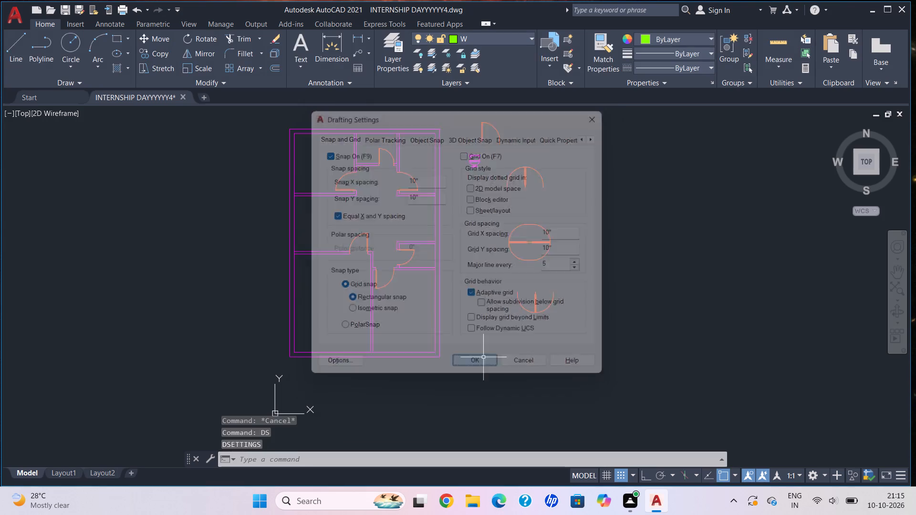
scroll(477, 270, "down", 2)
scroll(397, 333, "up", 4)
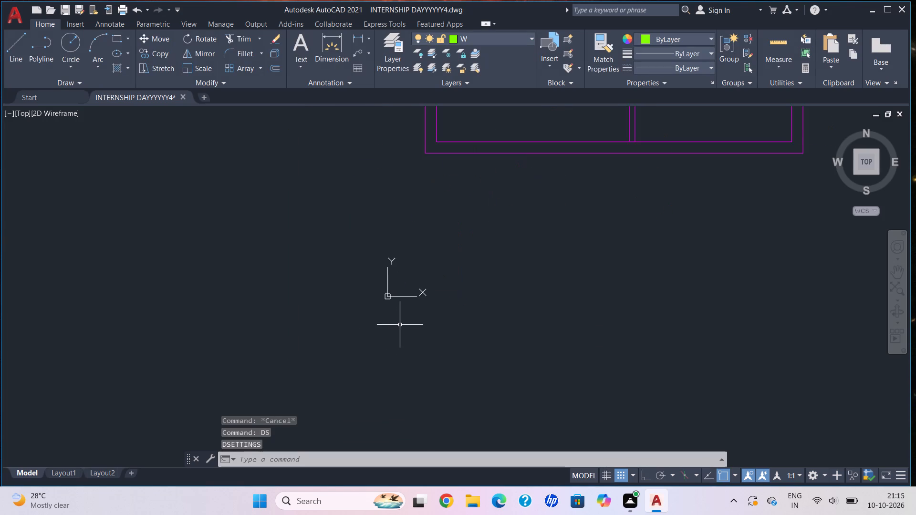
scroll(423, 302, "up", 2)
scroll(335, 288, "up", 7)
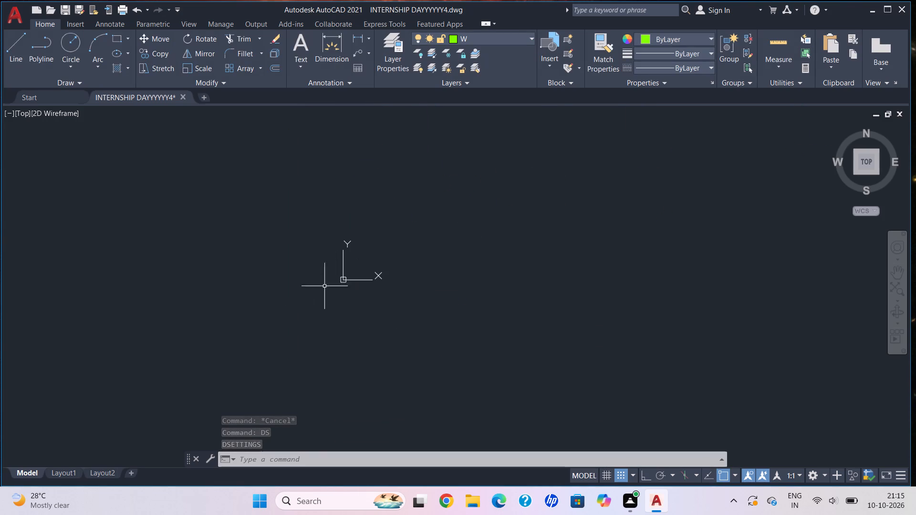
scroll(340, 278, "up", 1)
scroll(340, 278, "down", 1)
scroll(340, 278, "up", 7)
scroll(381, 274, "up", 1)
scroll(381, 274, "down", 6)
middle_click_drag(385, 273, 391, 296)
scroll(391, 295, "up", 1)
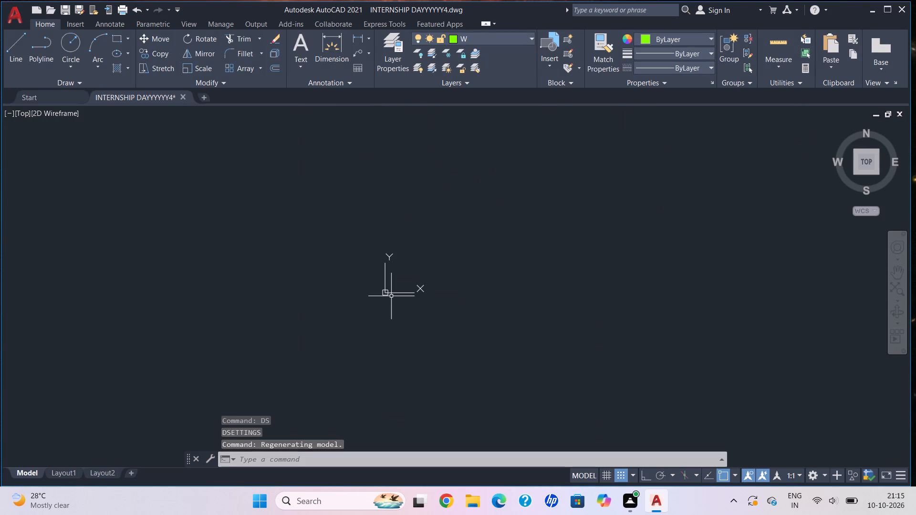
Set the model space limits with lower left corner 0',0' and upper right corner 50',50'.
key("Escape")
type("limits")
key("Return")
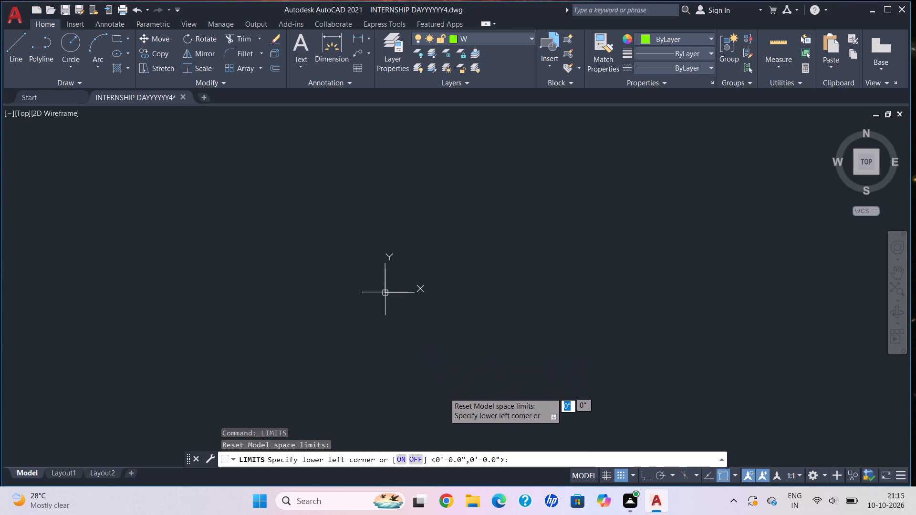
left_click(525, 459)
type("0',")
type("0'")
key("Return")
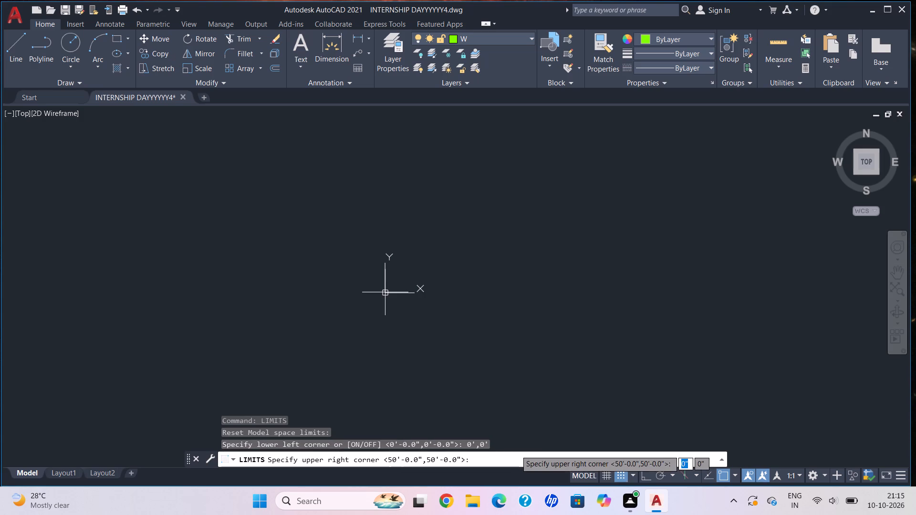
type("50',50'")
key("Return")
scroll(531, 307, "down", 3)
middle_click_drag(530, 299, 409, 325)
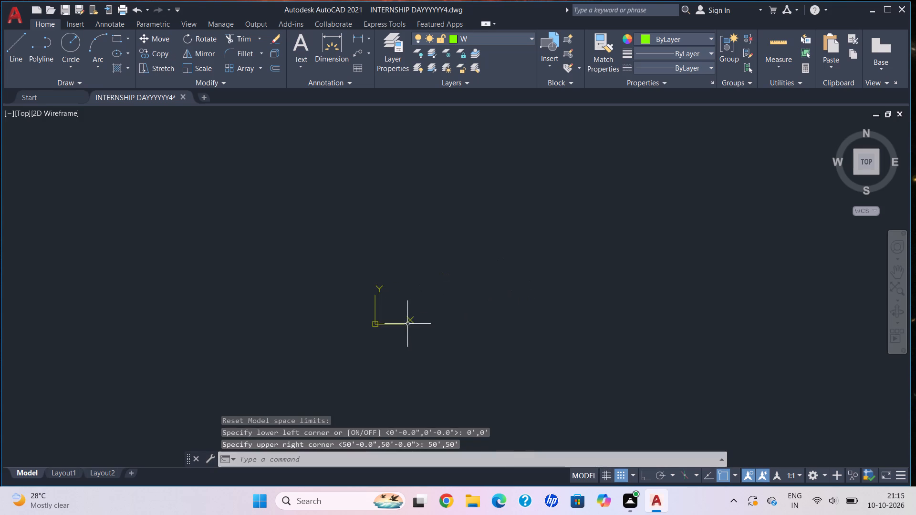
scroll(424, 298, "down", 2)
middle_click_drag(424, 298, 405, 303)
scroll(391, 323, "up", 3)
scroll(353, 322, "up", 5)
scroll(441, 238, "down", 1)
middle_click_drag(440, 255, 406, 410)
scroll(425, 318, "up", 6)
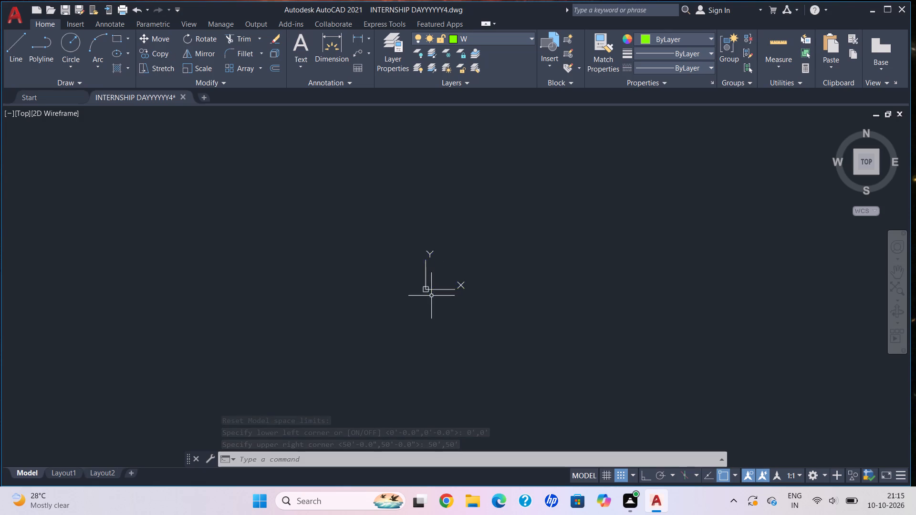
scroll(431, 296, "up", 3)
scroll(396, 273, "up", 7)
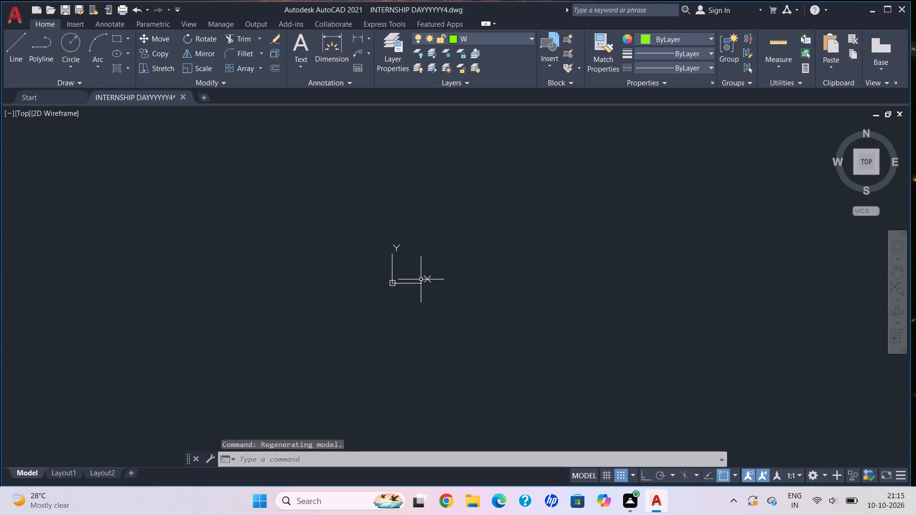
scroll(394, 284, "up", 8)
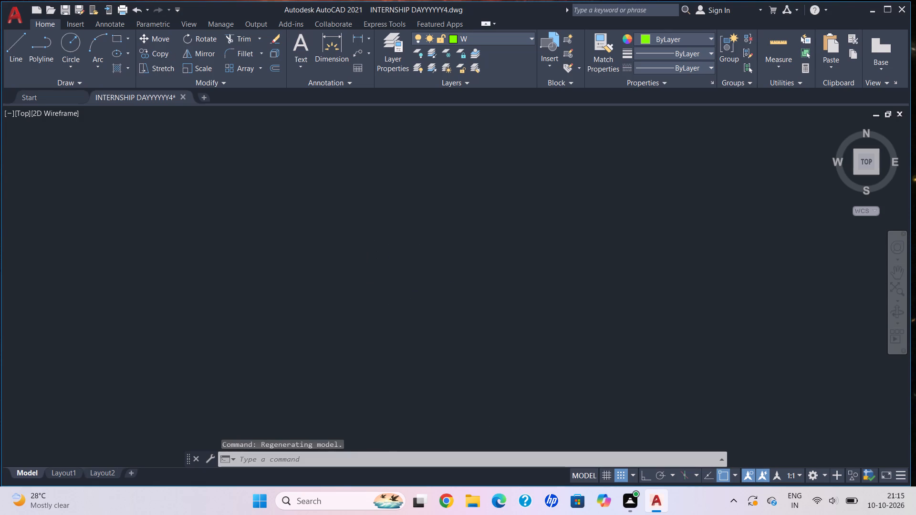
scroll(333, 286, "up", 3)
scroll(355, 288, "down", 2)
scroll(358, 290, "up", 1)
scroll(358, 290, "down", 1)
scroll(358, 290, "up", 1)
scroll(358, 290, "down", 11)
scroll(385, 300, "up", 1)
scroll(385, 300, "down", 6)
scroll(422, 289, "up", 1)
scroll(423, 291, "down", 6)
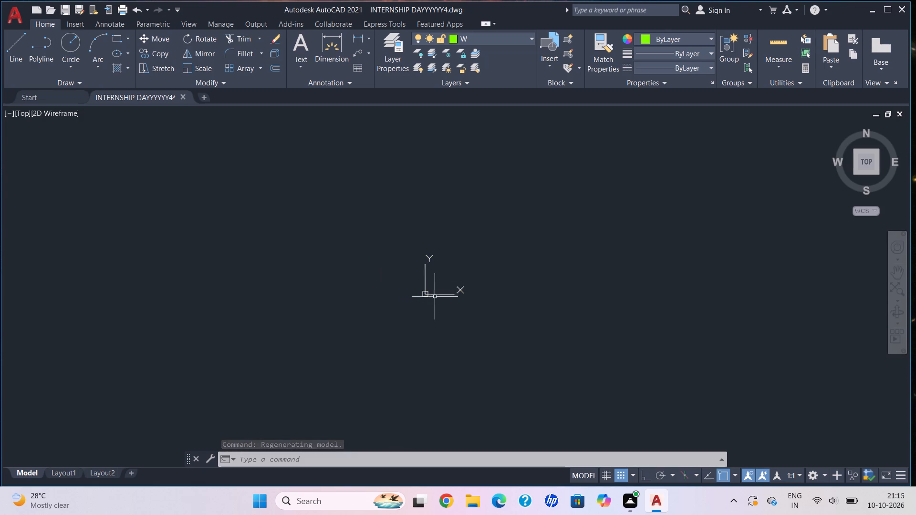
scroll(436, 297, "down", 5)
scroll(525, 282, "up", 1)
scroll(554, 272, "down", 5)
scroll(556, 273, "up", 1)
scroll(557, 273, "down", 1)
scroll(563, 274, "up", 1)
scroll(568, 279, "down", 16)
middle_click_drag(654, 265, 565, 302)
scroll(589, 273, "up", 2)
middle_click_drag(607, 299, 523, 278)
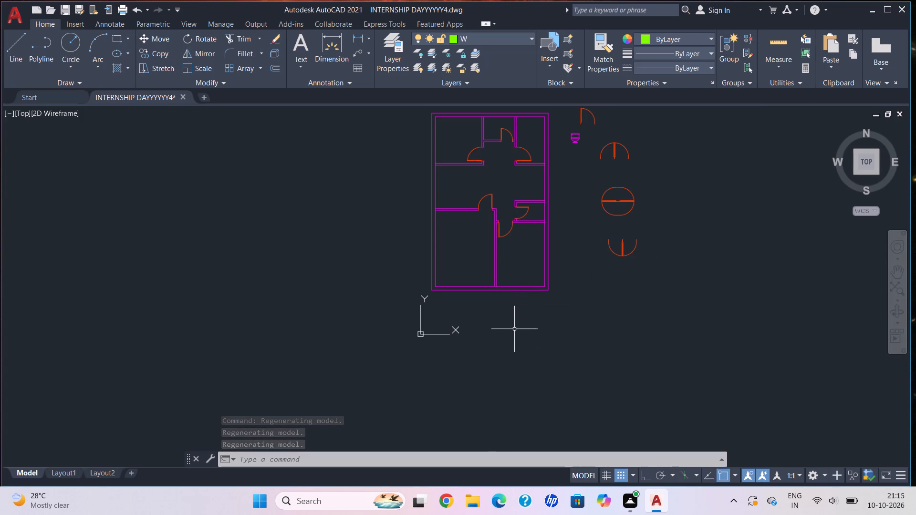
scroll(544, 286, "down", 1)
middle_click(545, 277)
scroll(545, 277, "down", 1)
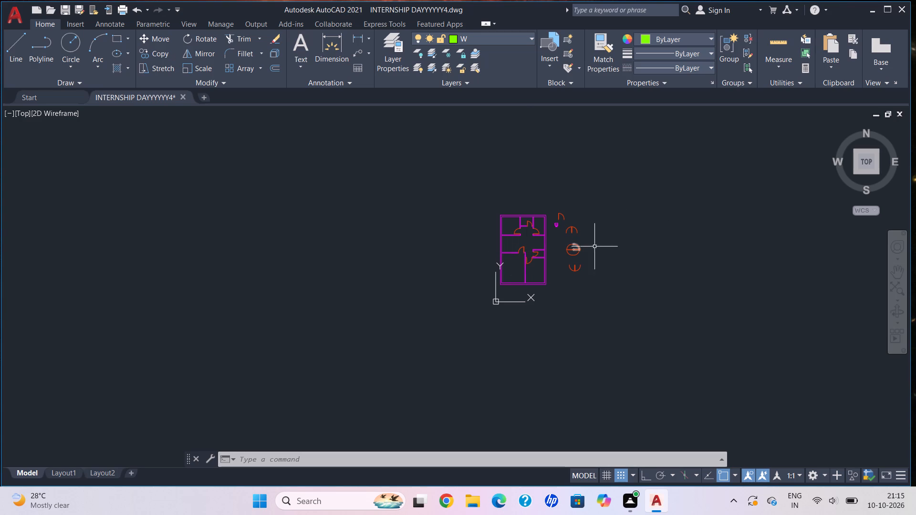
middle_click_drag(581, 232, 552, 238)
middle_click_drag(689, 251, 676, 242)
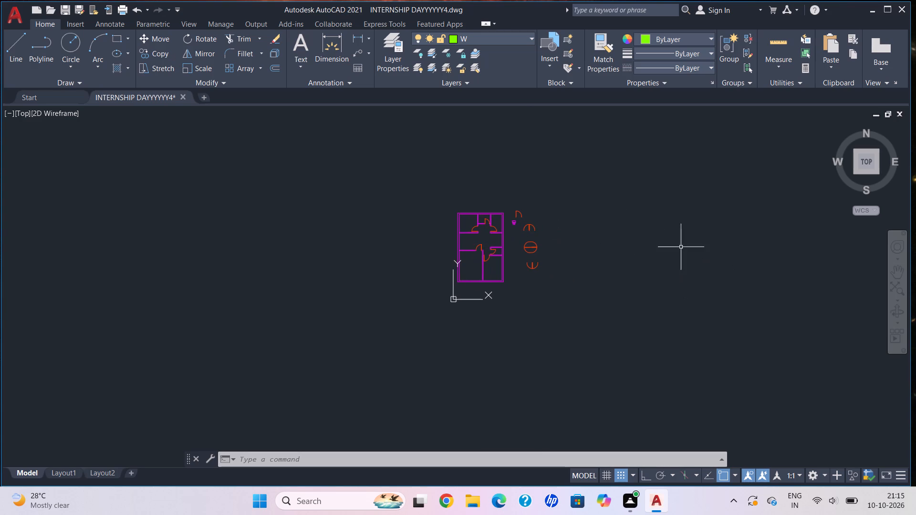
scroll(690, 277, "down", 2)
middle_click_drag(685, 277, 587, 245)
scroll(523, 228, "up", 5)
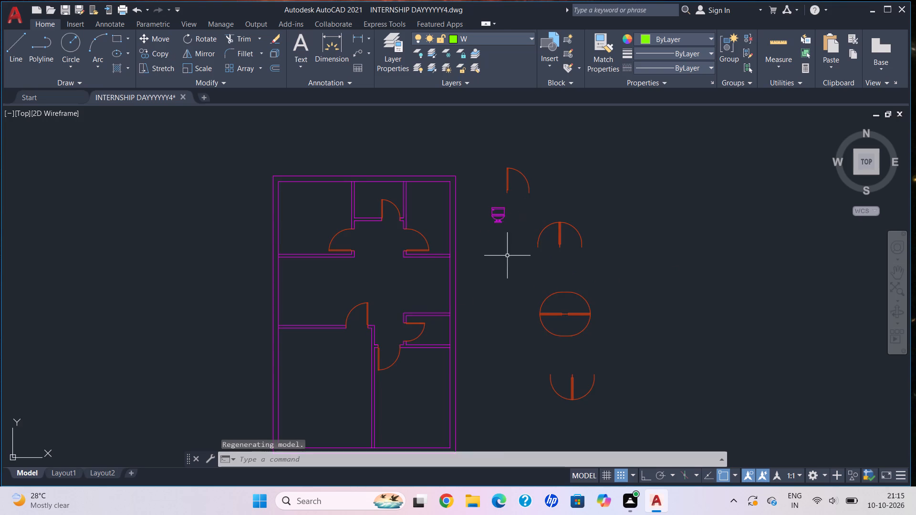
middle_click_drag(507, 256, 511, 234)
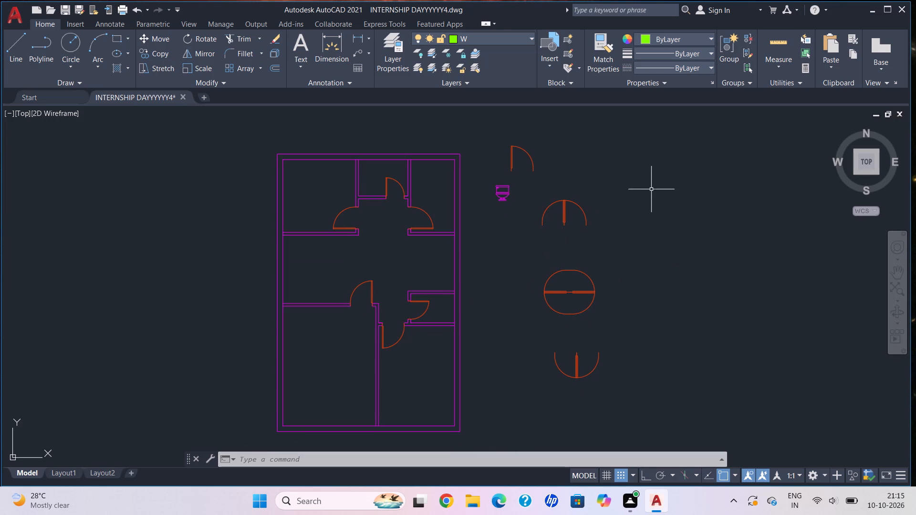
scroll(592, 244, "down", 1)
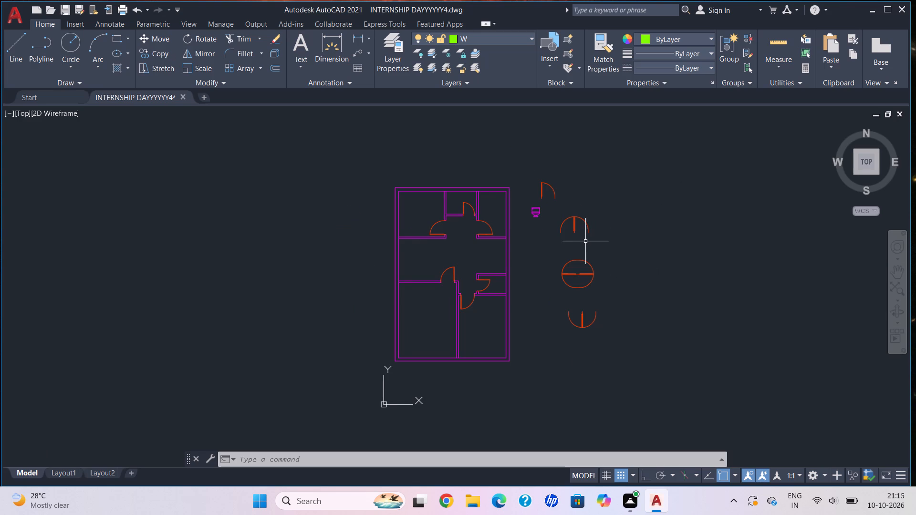
Review the snap and grid settings in the Drafting Settings.
middle_click(579, 235)
type("ds")
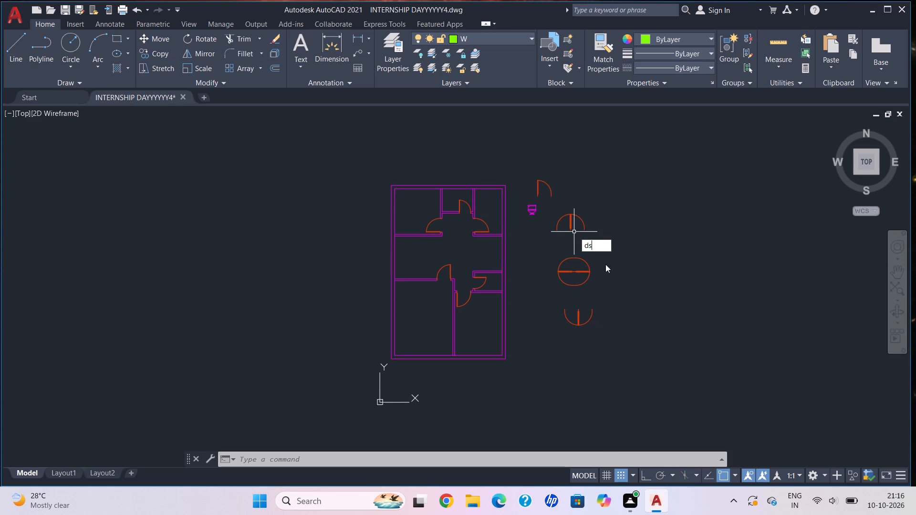
left_click(613, 256)
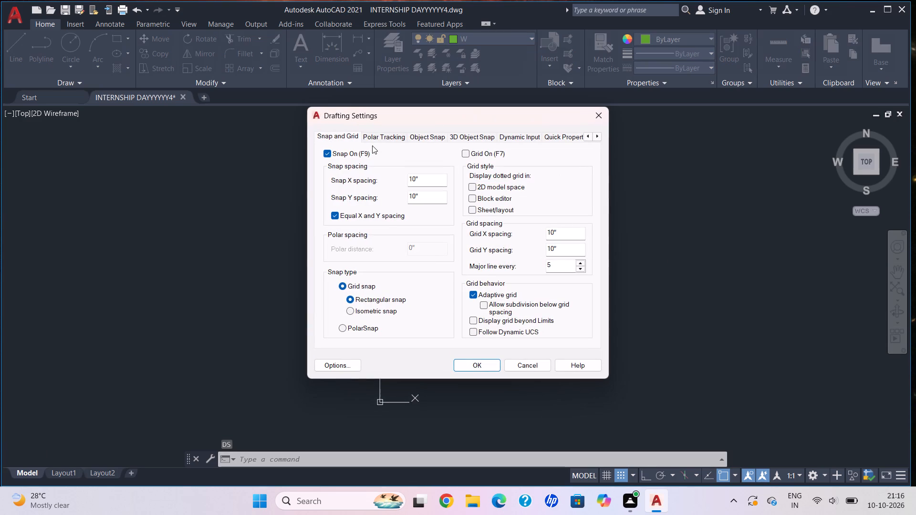
left_click(489, 362)
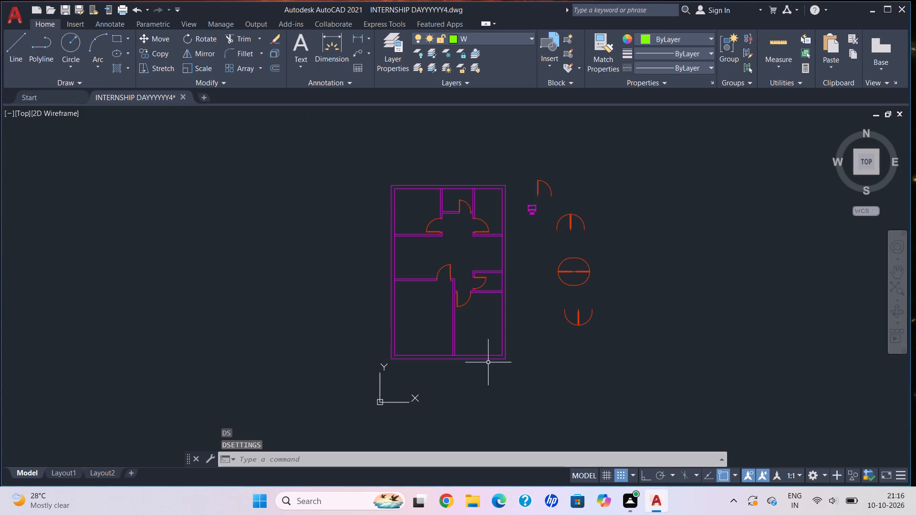
Turn on Ortho mode for the drawing.
middle_click_drag(602, 243, 578, 295)
scroll(452, 366, "up", 4)
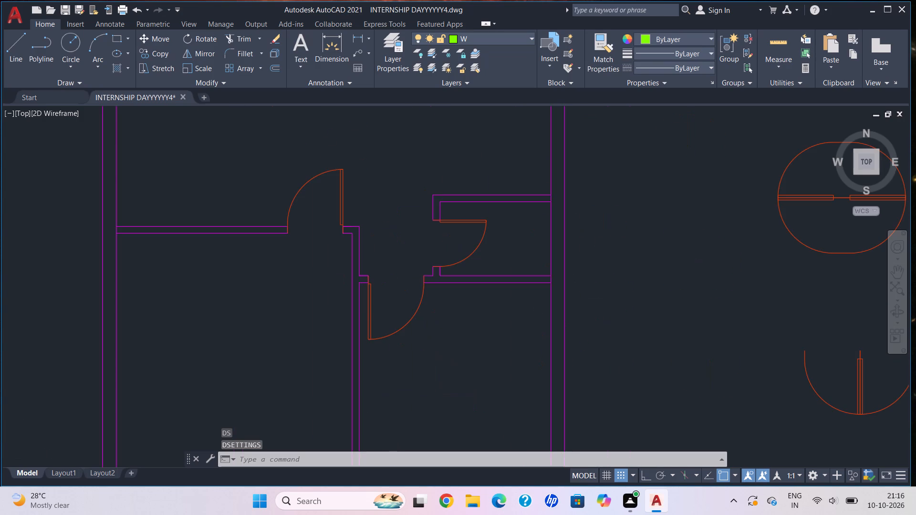
left_click(642, 475)
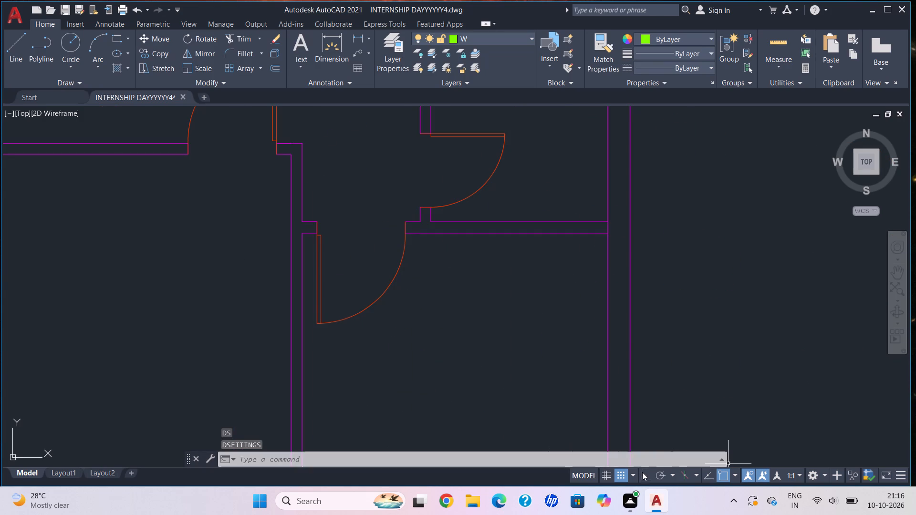
Choose the Drafting & Annotation workspace.
left_click(825, 480)
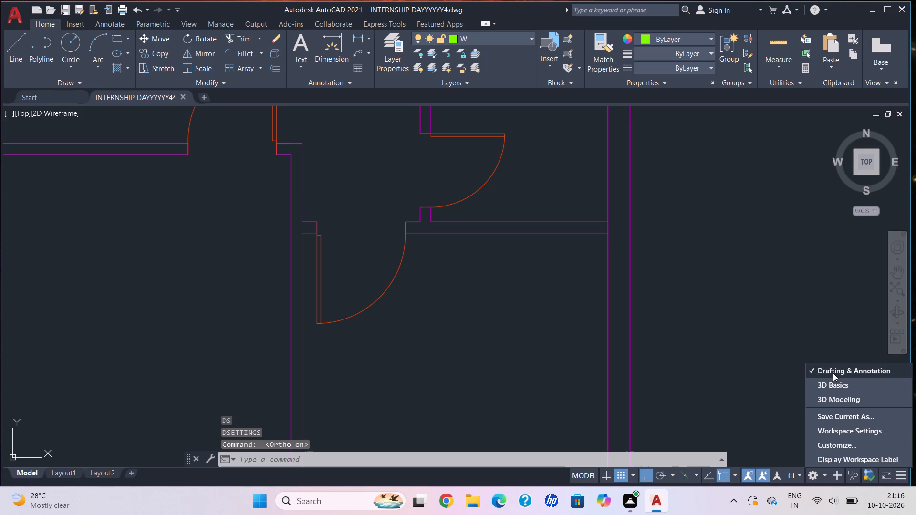
left_click(833, 373)
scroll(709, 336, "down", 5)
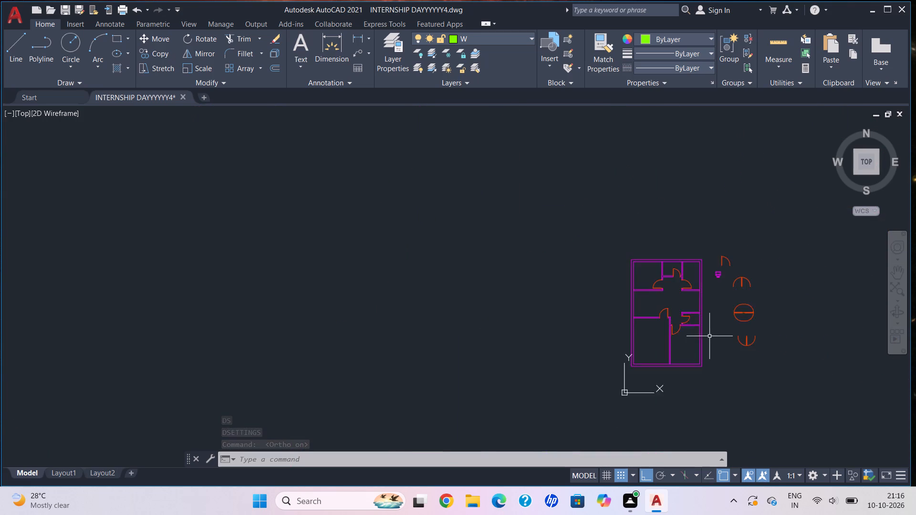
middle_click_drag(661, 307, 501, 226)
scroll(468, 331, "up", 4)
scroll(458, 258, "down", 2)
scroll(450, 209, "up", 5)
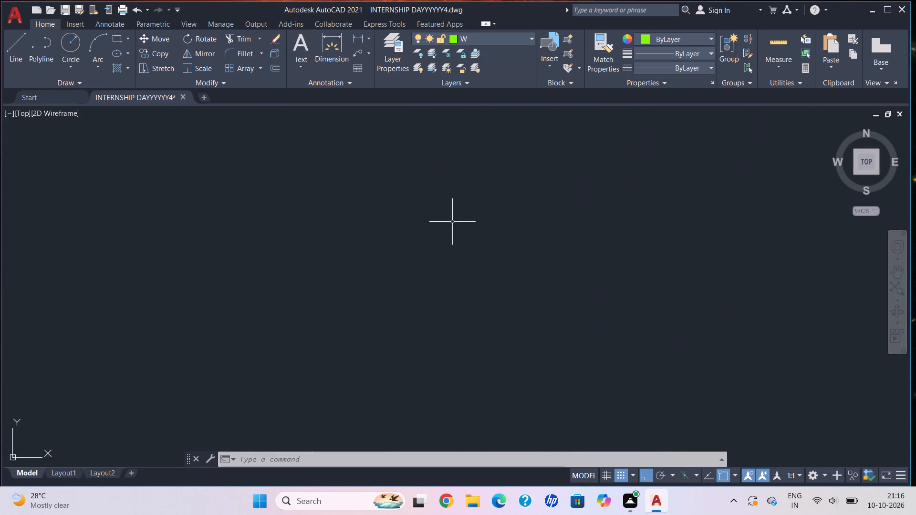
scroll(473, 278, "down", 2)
Adjust the display brightness in the Windows quick settings.
left_click(817, 501)
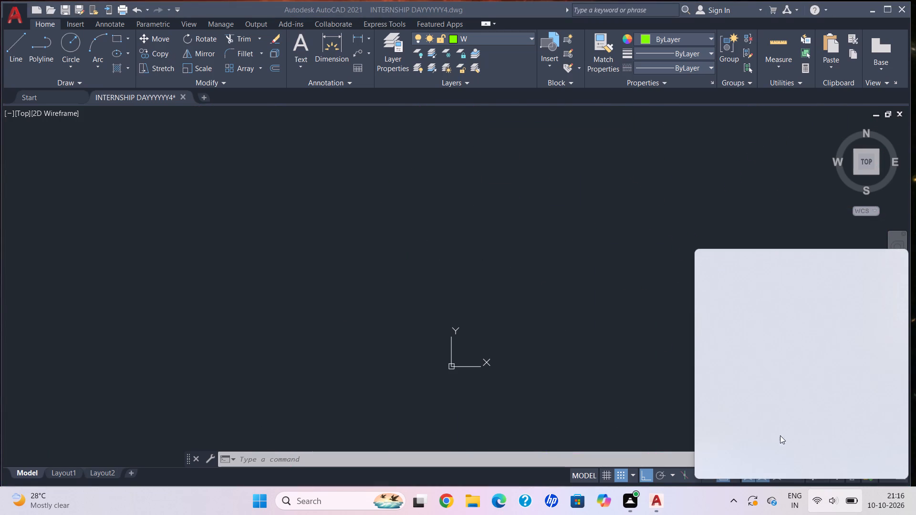
left_click(808, 395)
scroll(567, 333, "down", 3)
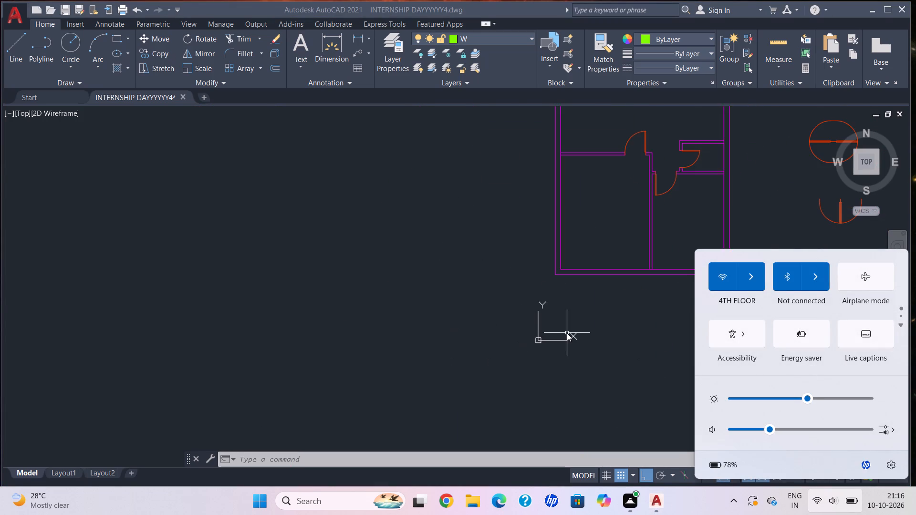
key("Escape")
Enable displaying the grid beyond the drawing limits in the Drafting Settings.
scroll(565, 327, "down", 1)
middle_click_drag(565, 327, 447, 346)
middle_click_drag(590, 215, 508, 287)
scroll(585, 273, "up", 2)
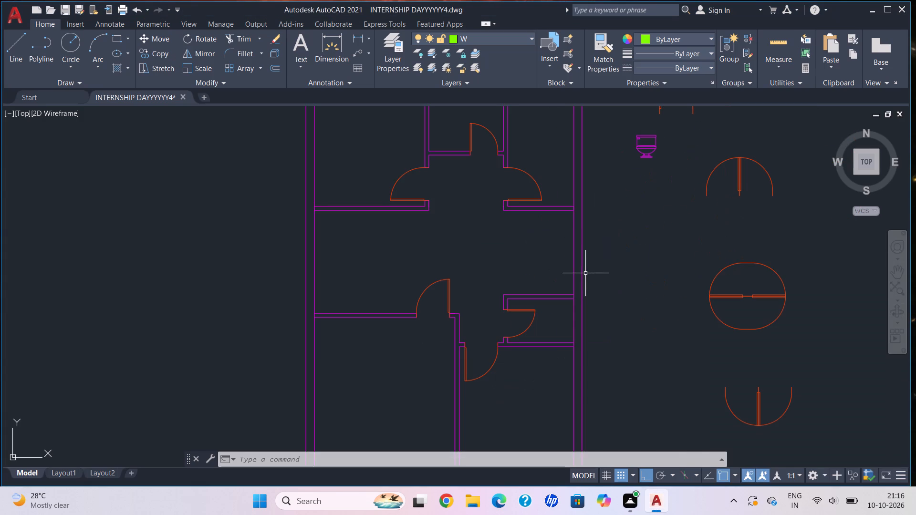
type("ds")
key("Return")
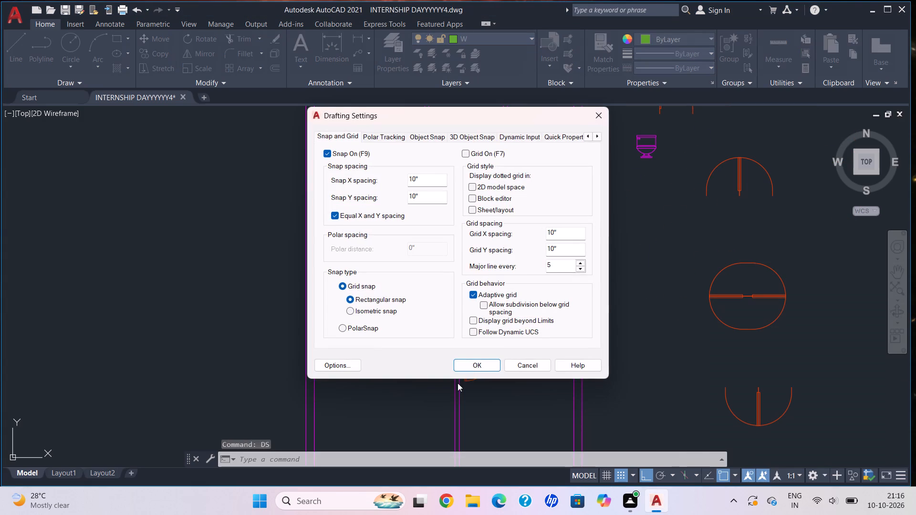
left_click(476, 322)
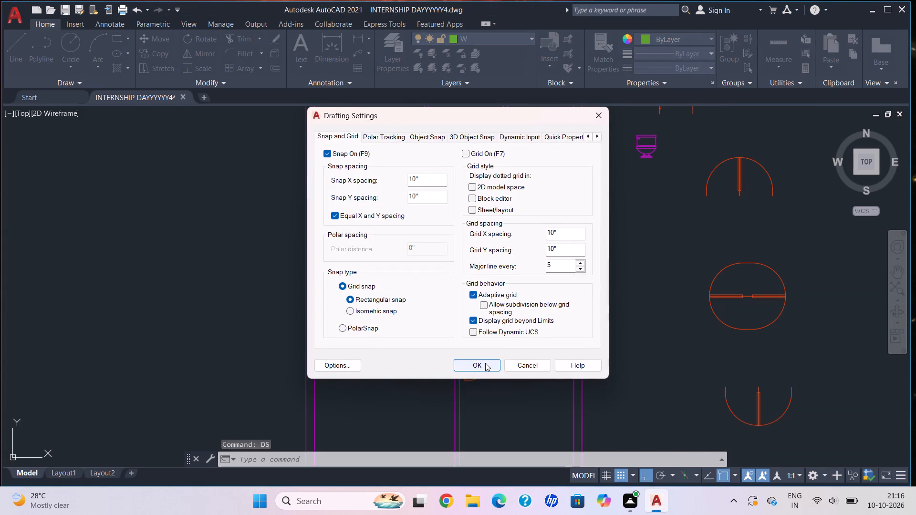
left_click(485, 363)
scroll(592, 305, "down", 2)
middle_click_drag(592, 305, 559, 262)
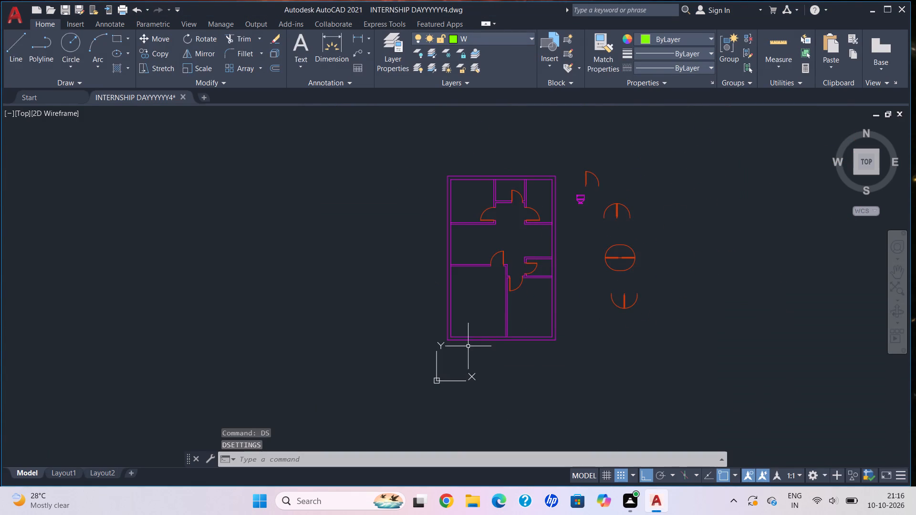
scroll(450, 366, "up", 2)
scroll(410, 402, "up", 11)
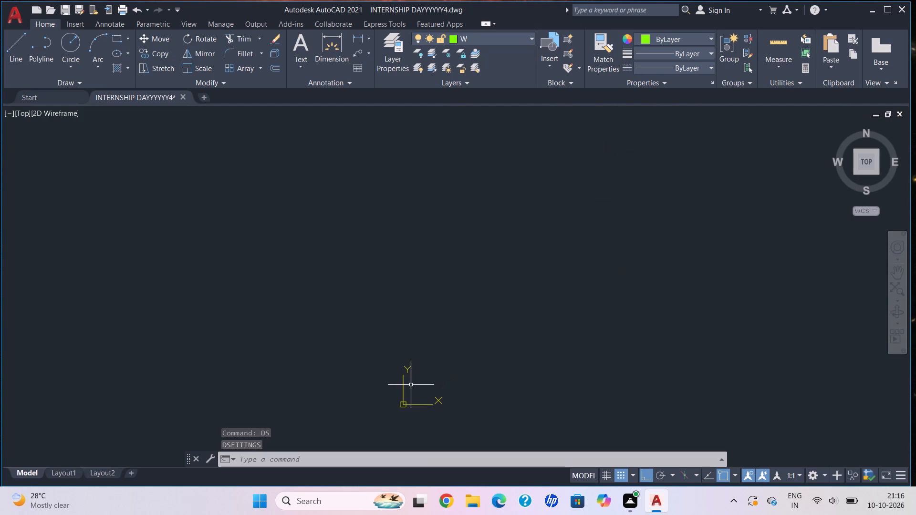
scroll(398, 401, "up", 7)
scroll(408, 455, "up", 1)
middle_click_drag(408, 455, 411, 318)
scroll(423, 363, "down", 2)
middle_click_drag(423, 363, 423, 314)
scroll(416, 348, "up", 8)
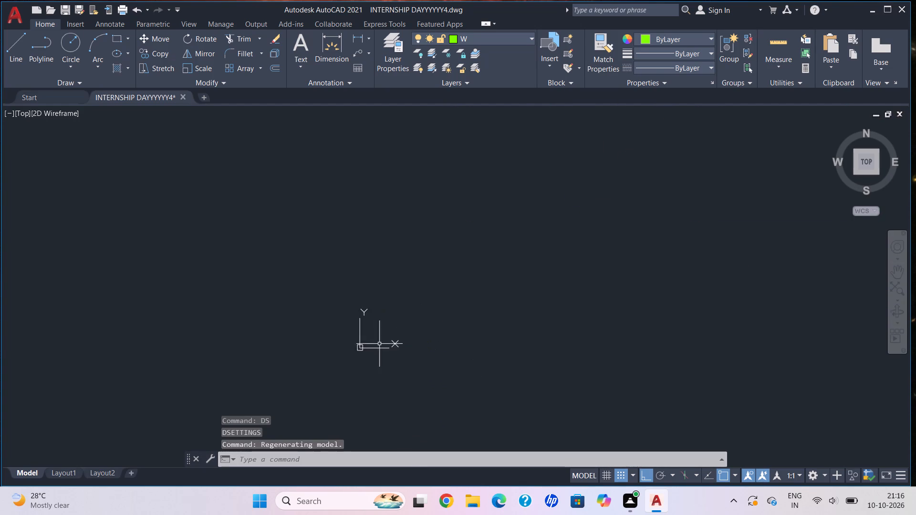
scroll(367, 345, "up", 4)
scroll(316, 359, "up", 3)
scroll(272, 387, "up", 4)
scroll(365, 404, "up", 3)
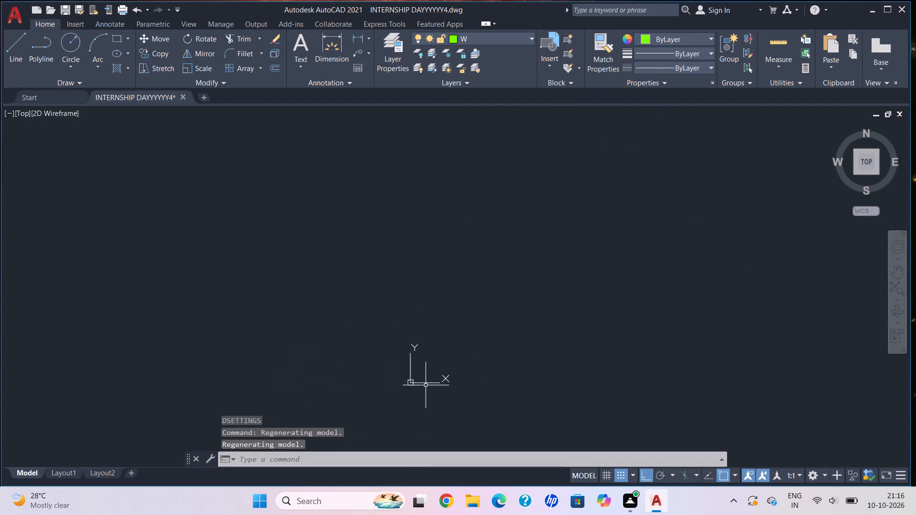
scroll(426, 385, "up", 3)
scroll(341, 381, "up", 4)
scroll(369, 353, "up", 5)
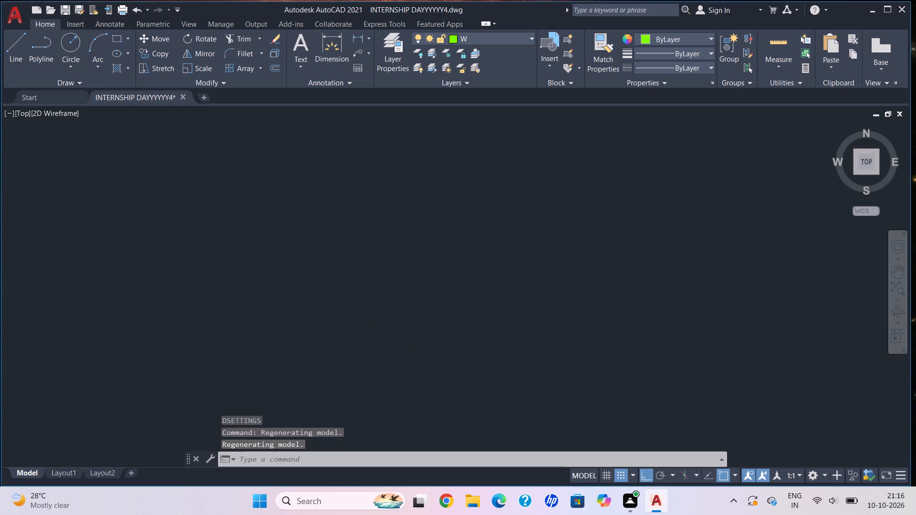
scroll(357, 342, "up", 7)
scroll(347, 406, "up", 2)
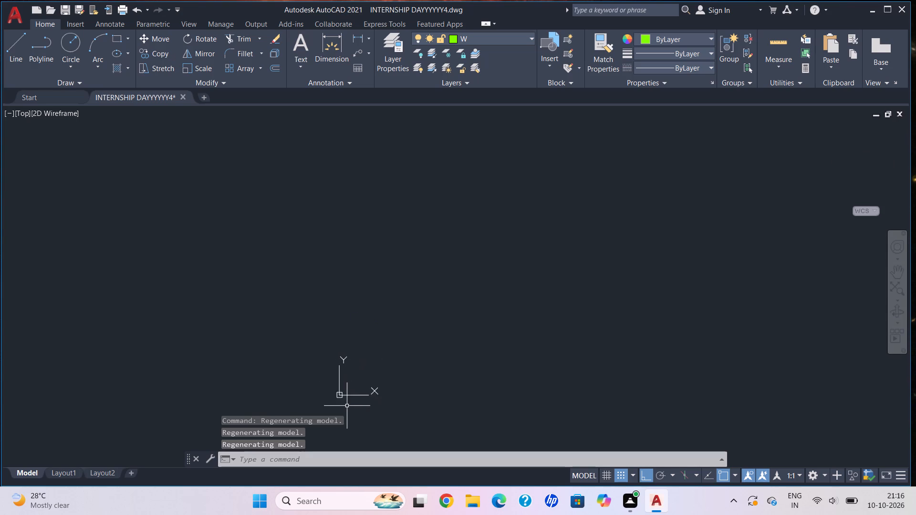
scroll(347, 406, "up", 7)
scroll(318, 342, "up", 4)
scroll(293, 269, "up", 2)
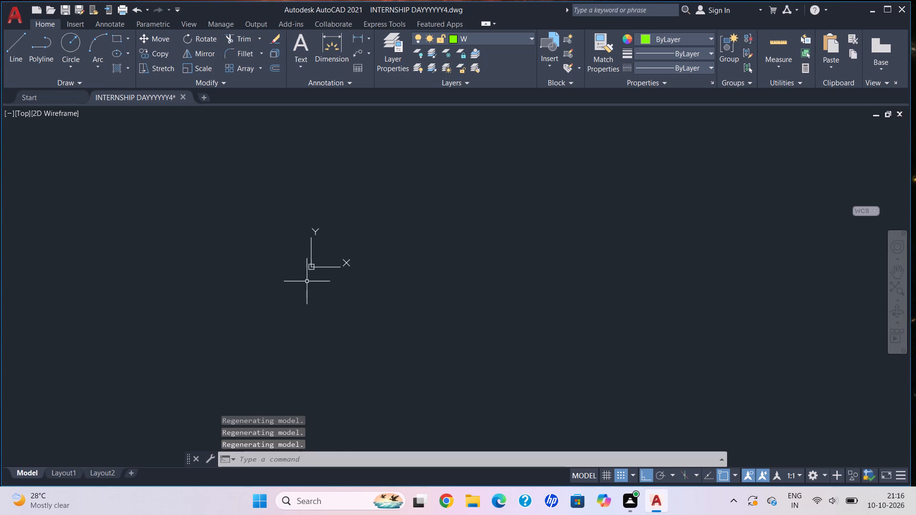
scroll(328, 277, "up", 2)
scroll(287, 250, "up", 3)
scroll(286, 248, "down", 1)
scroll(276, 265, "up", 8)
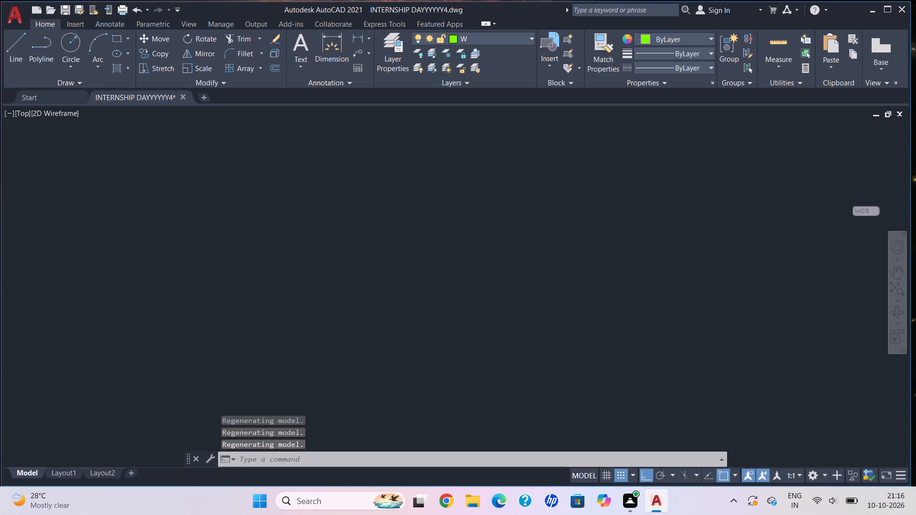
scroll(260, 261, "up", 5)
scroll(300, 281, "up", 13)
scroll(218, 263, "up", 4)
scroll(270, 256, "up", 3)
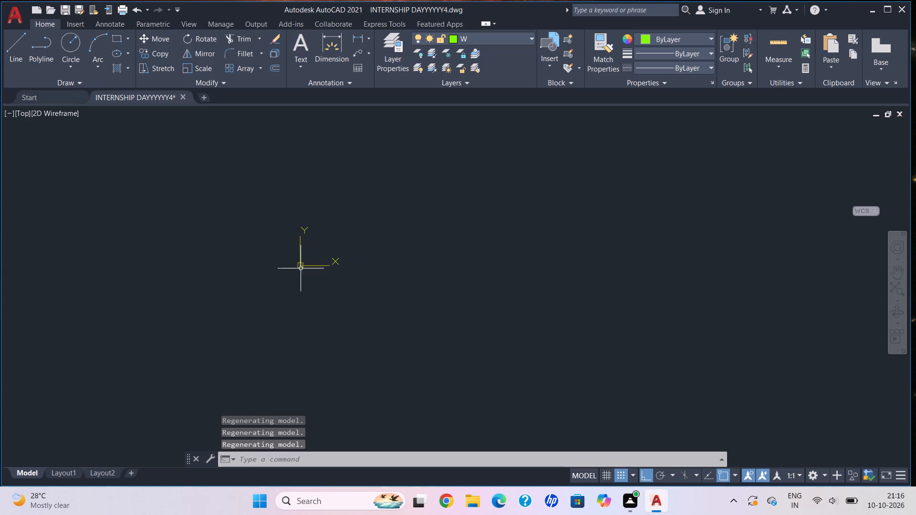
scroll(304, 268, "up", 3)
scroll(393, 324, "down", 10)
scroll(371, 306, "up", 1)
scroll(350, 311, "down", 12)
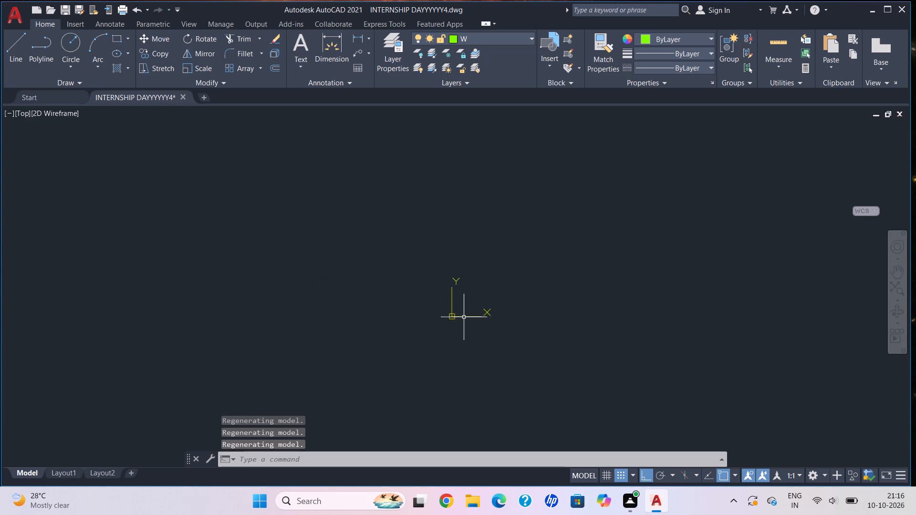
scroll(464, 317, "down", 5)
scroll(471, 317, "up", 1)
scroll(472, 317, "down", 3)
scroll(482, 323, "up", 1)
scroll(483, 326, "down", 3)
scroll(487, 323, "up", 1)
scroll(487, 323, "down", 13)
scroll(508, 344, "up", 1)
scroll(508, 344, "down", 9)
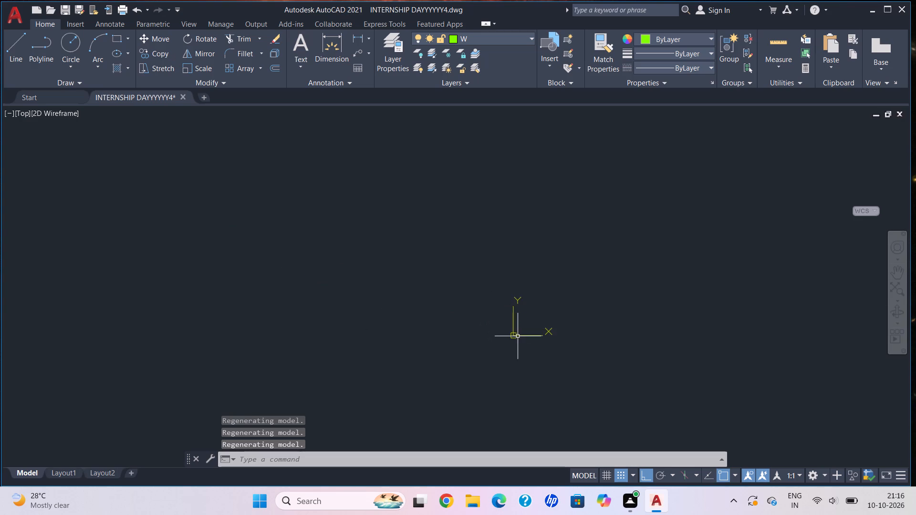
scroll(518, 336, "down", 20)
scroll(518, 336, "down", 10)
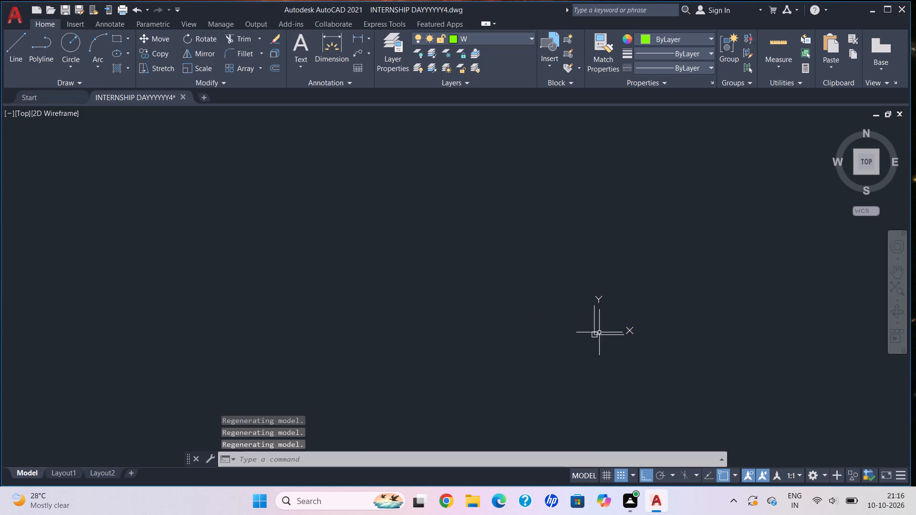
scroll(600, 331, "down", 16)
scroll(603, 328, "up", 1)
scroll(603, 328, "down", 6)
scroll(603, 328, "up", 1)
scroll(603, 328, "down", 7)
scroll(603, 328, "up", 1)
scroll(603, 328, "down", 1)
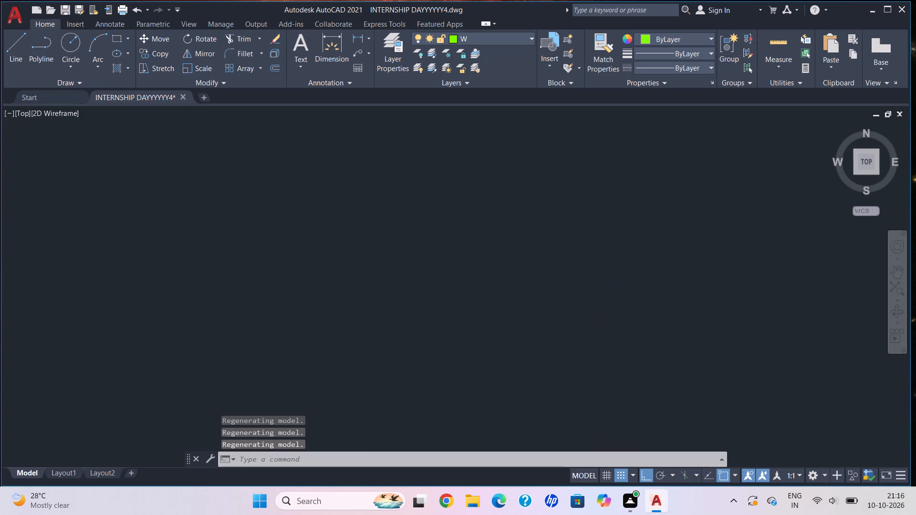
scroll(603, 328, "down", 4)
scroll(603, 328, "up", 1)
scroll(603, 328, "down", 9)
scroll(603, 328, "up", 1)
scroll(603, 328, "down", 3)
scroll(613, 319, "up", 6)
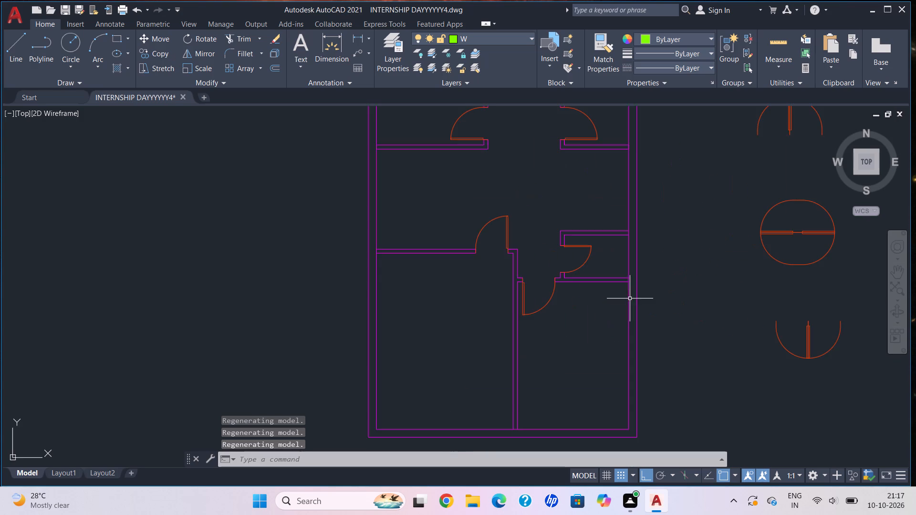
Recheck the snap, grid spacing and grid behavior settings in the Drafting Settings.
middle_click_drag(630, 299, 565, 315)
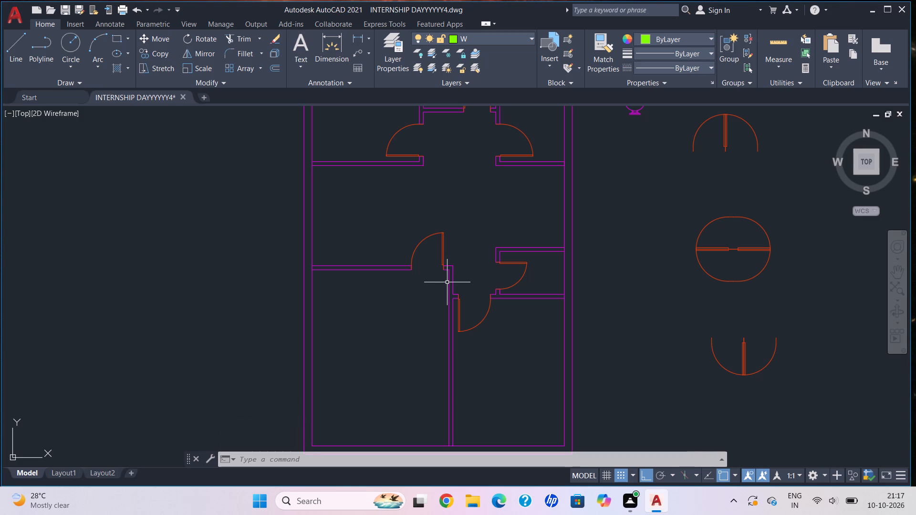
scroll(477, 257, "down", 1)
middle_click_drag(477, 257, 406, 273)
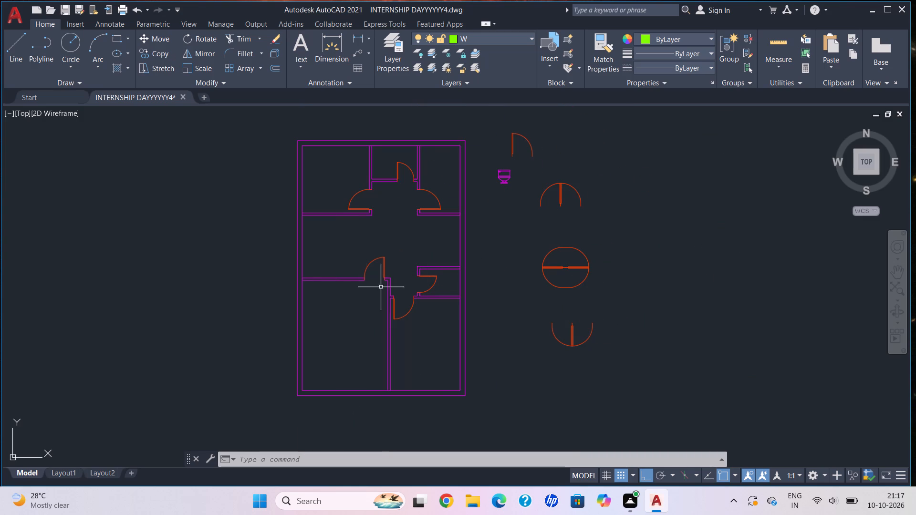
key("d")
key("s")
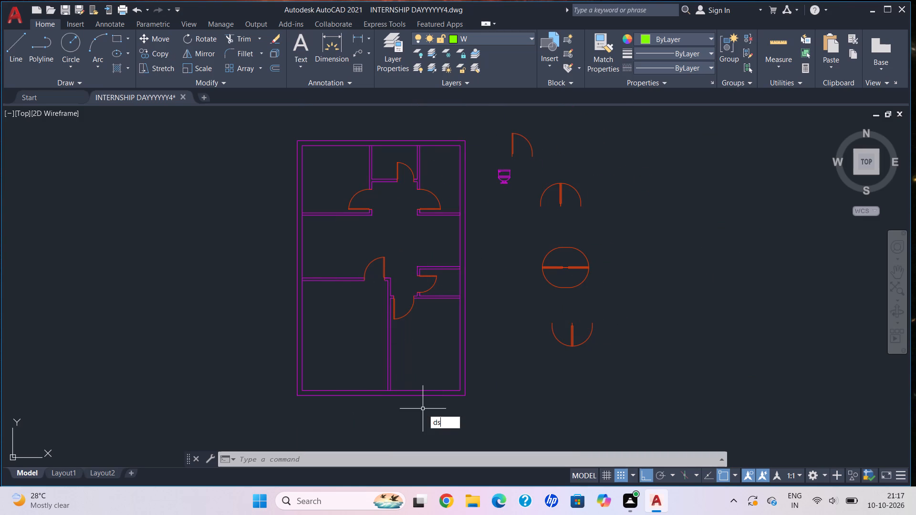
left_click(470, 436)
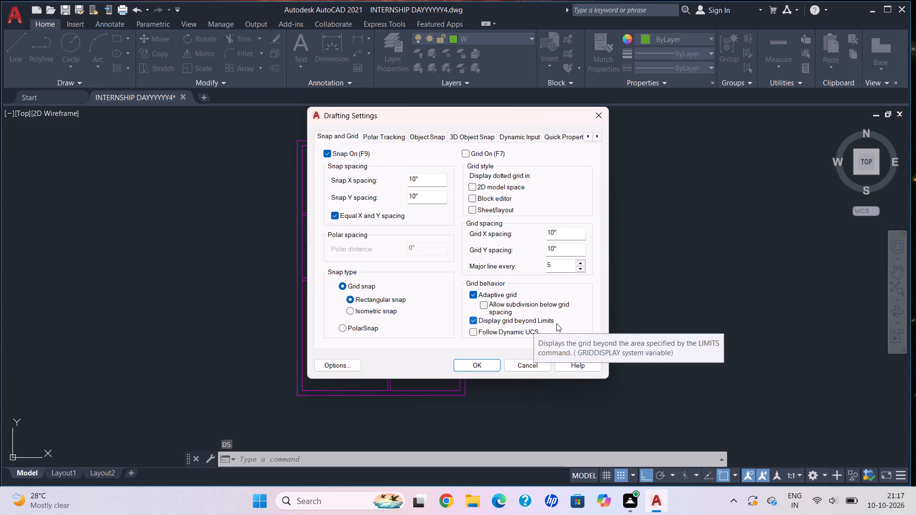
left_click(469, 363)
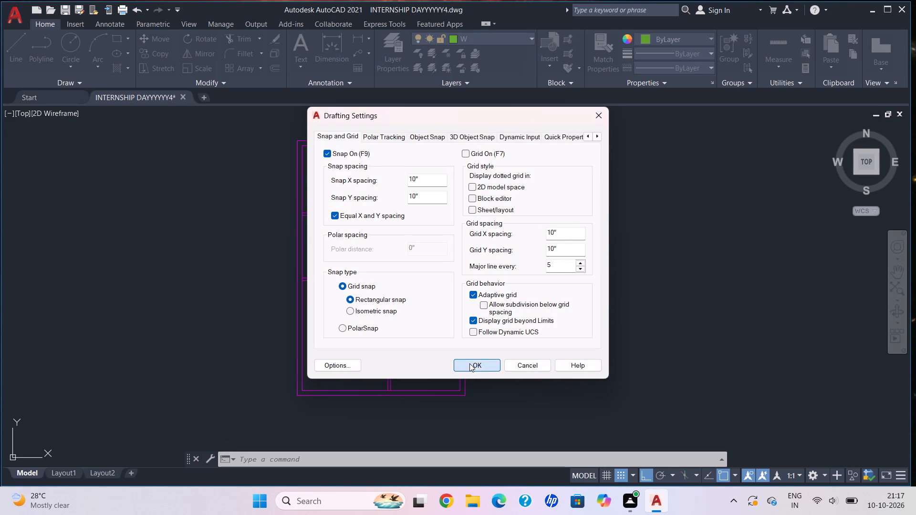
Review the Open and Save settings in the program Options and apply them.
type("op")
key("Return")
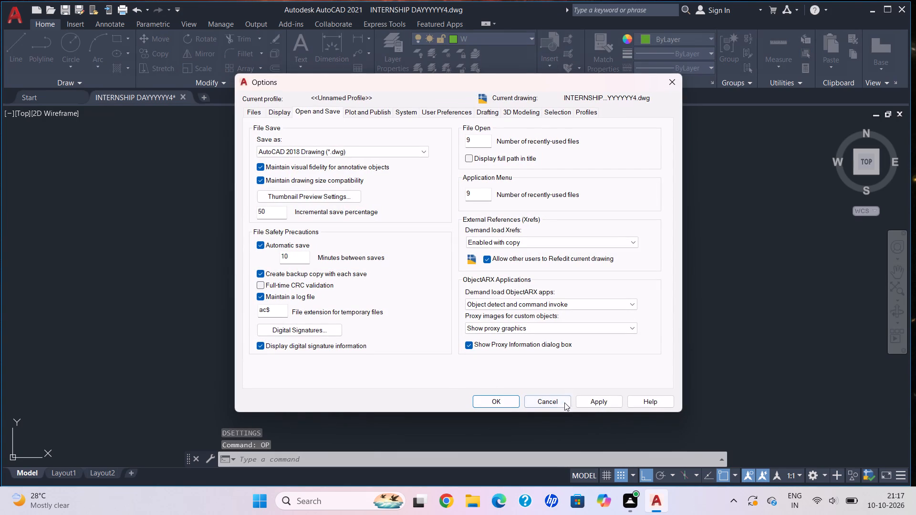
left_click(591, 400)
left_click(508, 400)
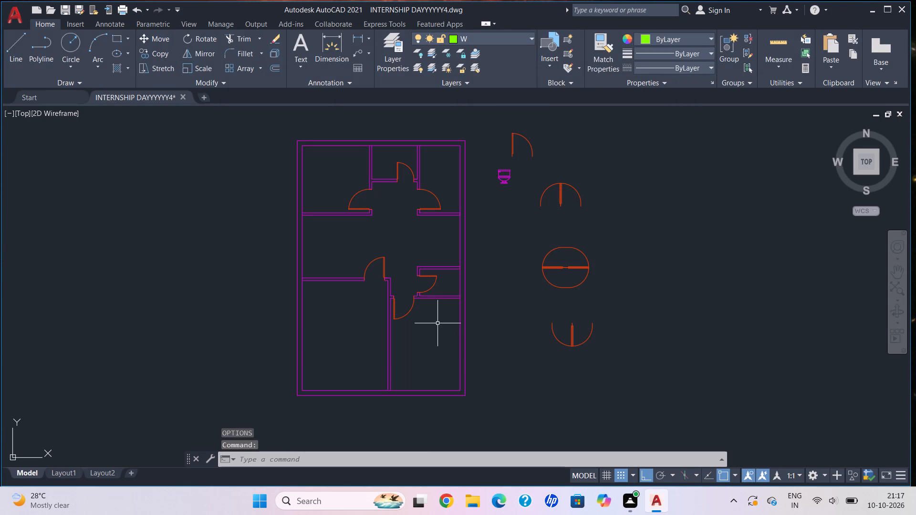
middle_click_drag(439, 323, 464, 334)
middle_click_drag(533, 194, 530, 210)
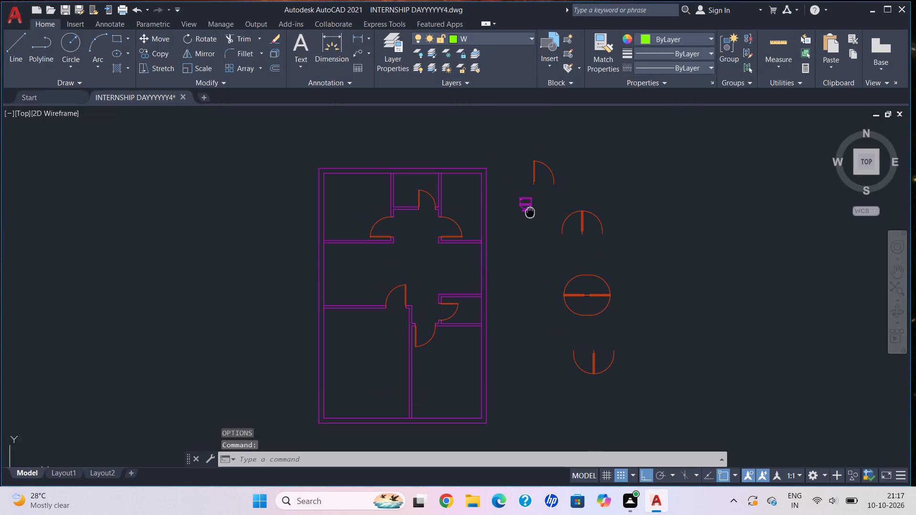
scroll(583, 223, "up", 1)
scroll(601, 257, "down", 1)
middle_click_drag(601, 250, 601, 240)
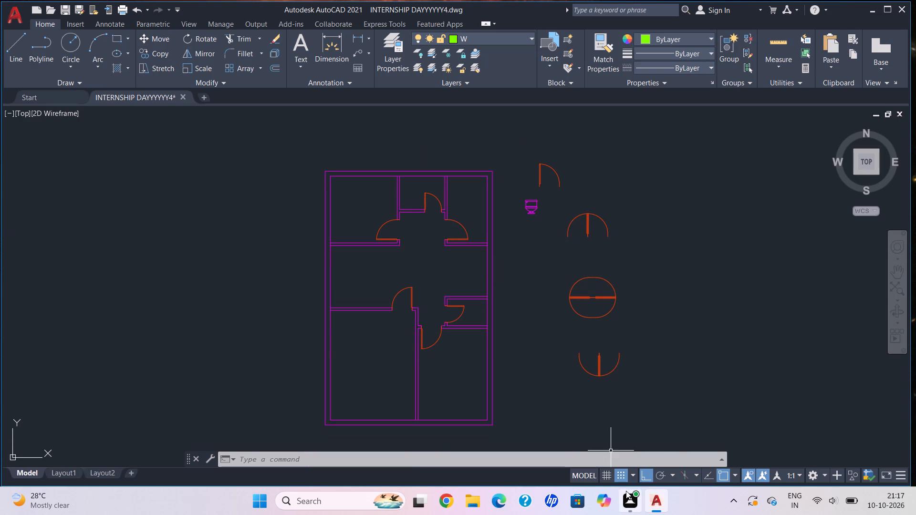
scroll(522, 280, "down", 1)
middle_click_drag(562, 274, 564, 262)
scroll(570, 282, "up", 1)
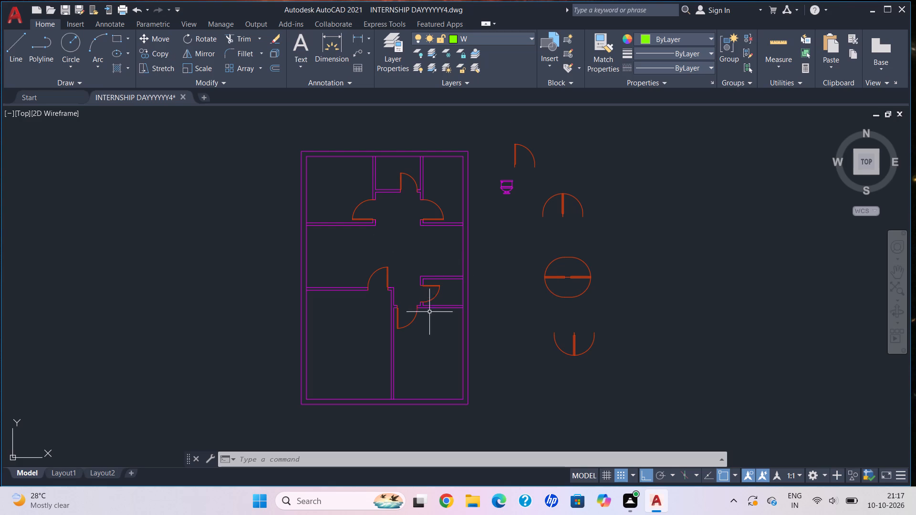
Draw a 4' by 9" window rectangle with the Line tool in the empty area below the lowest door symbol.
middle_click(546, 351)
key("Escape")
key("l")
key("Return")
middle_click_drag(547, 352, 470, 294)
scroll(470, 294, "down", 1)
scroll(469, 309, "up", 2)
left_click(442, 326)
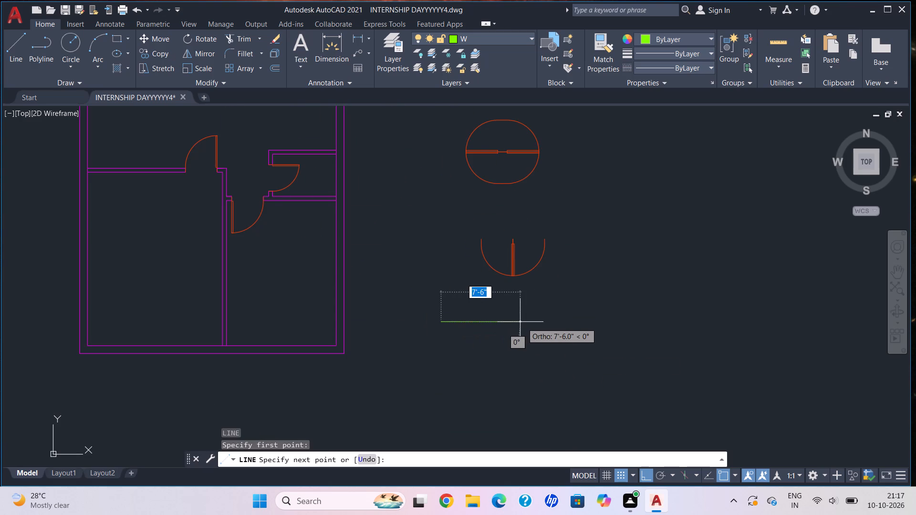
scroll(523, 331, "up", 2)
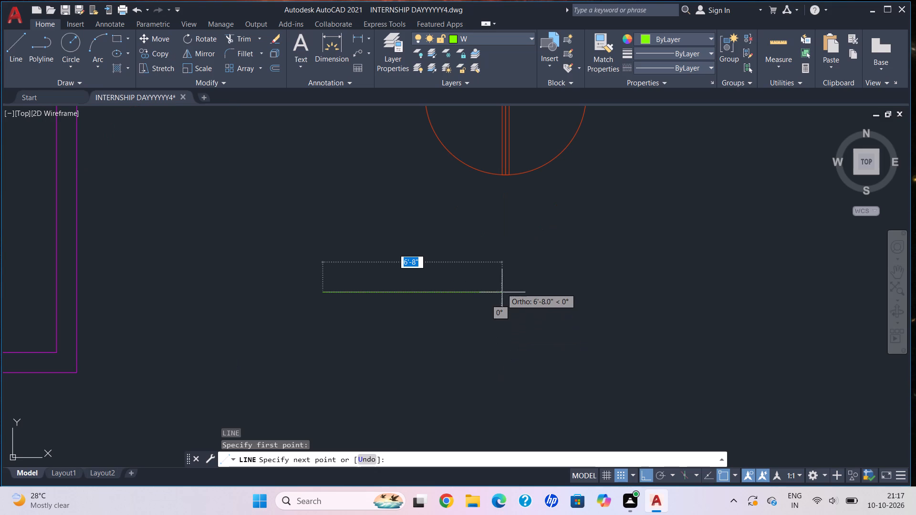
type("4'")
key("Return")
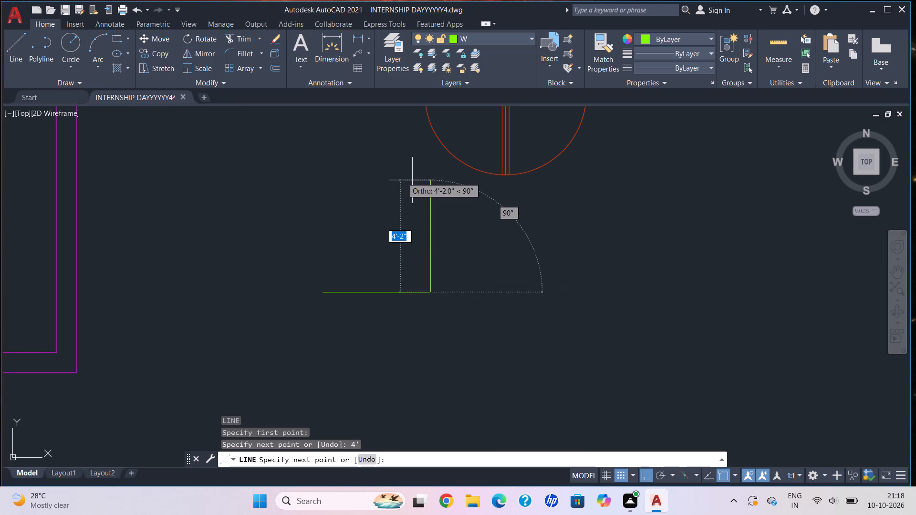
type("9\"")
key("Return")
scroll(402, 177, "up", 1)
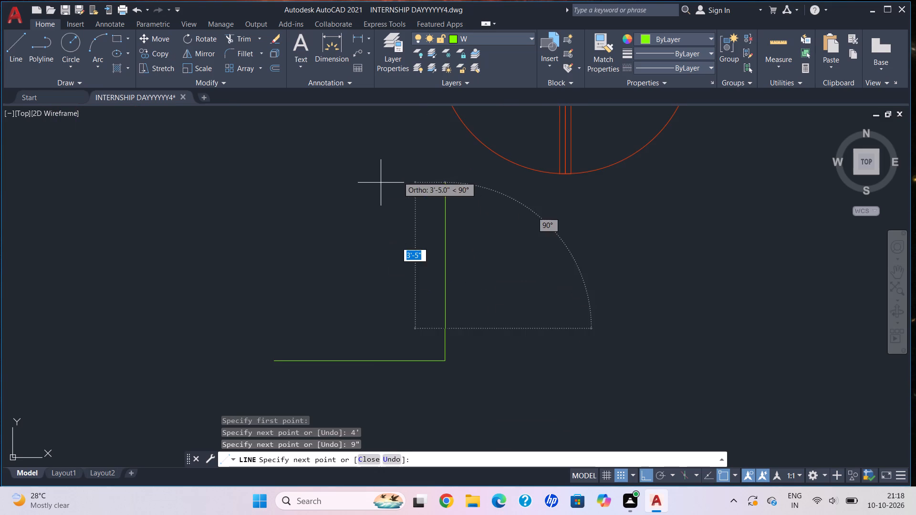
type("4'")
key("Return")
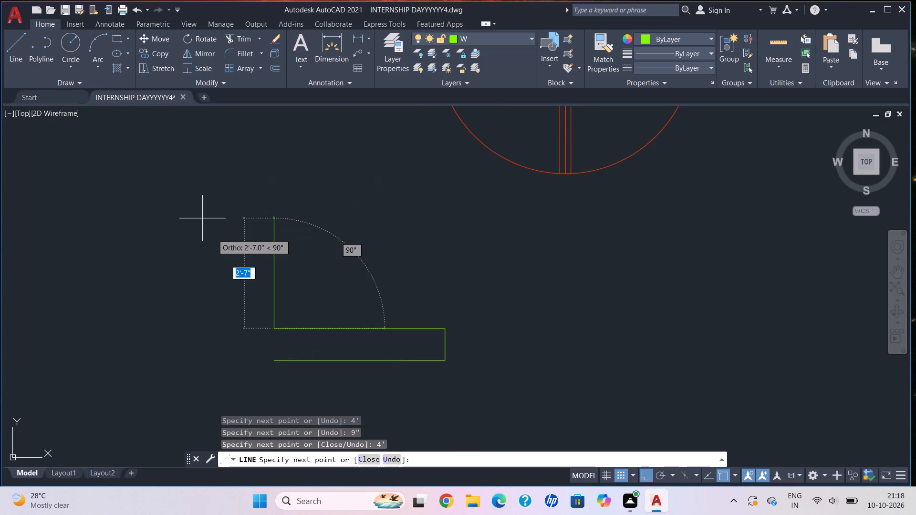
scroll(273, 355, "up", 4)
left_click(270, 377)
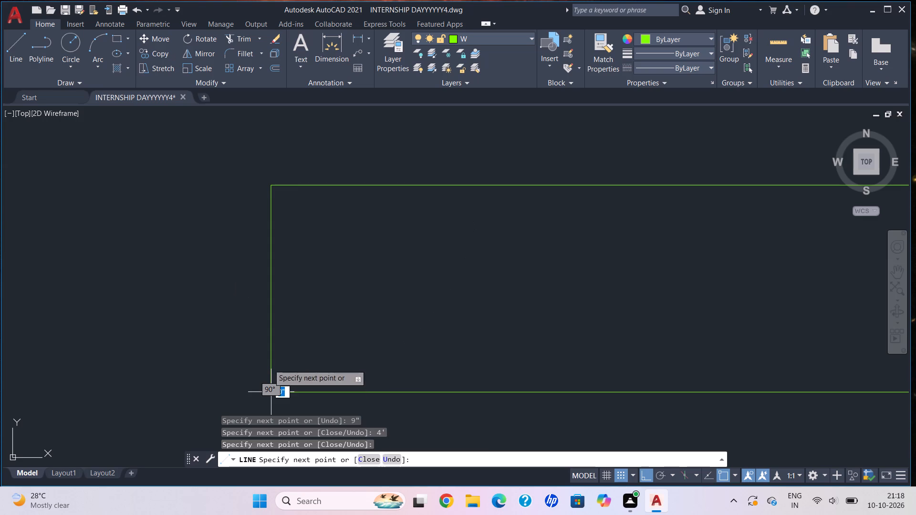
key("Escape")
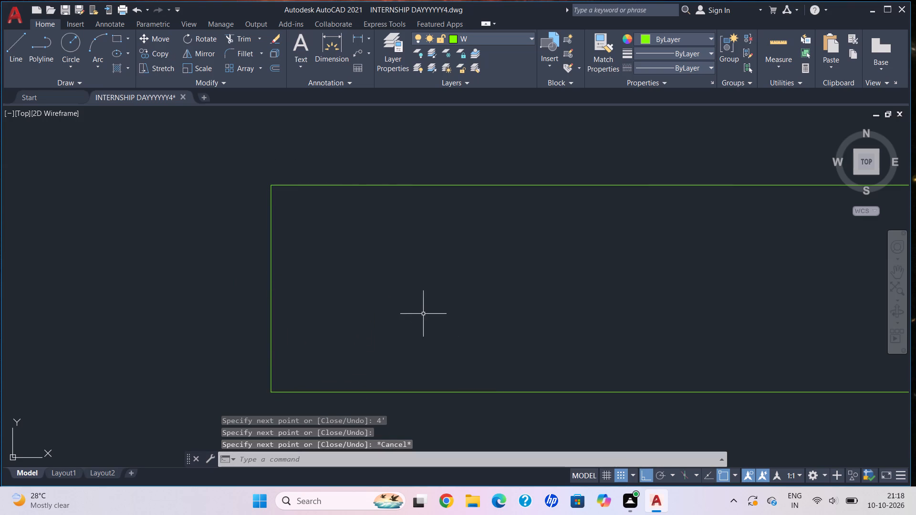
With snap turned off, draw a lengthwise line through the middle of the window rectangle from one short side to the other.
key("l")
key("Return")
left_click(618, 476)
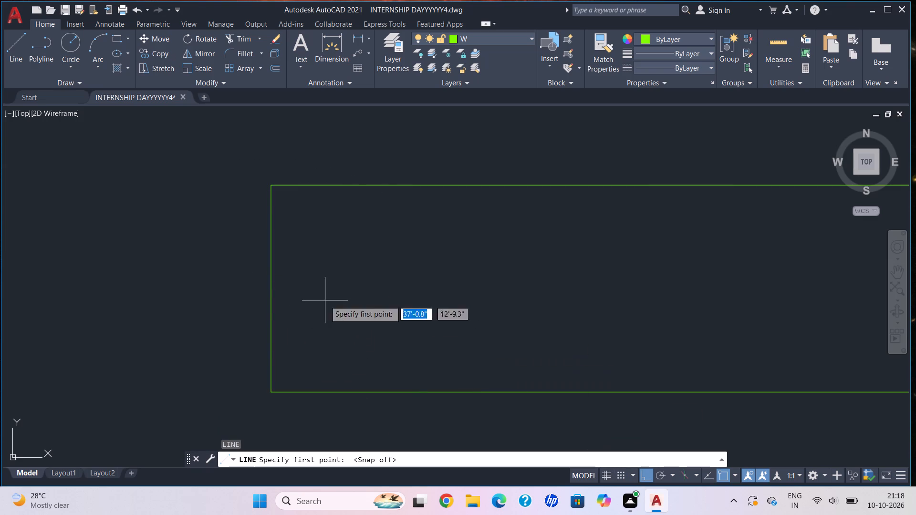
left_click(271, 296)
scroll(568, 319, "down", 4)
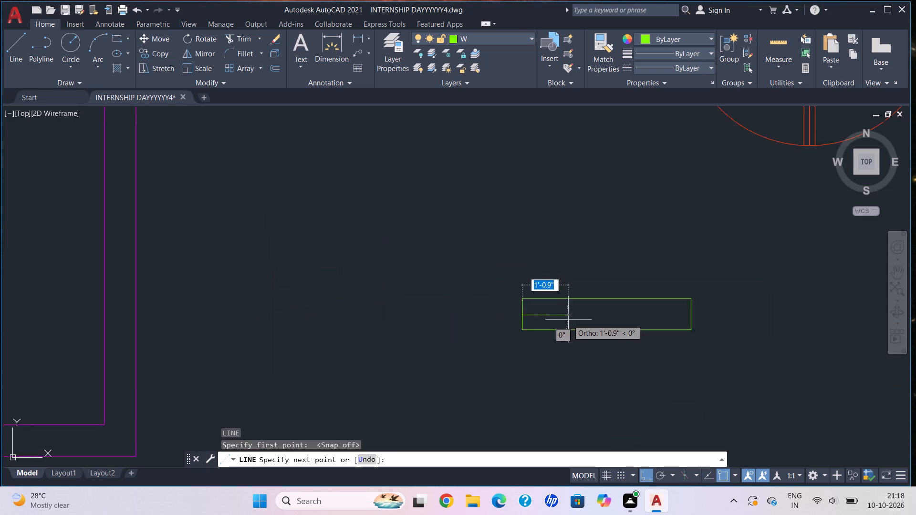
middle_click_drag(547, 314, 384, 270)
left_click(528, 271)
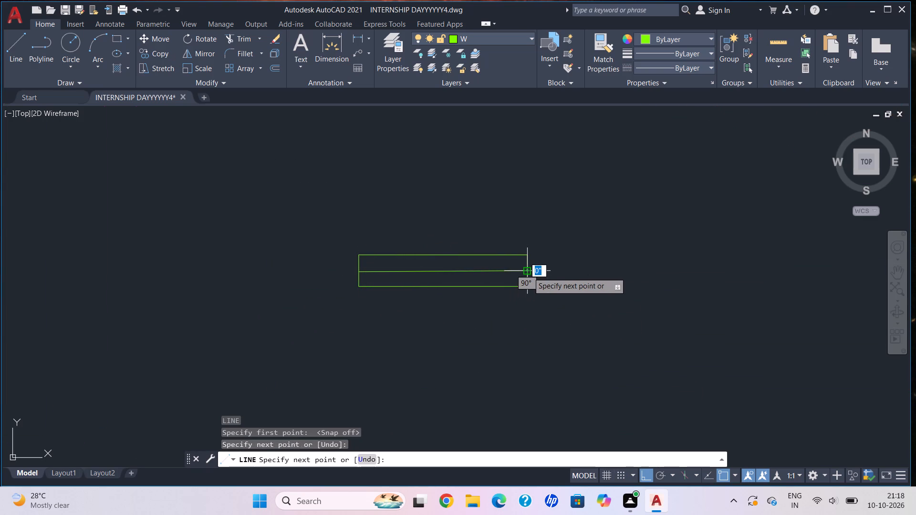
scroll(517, 268, "down", 4)
key("Escape")
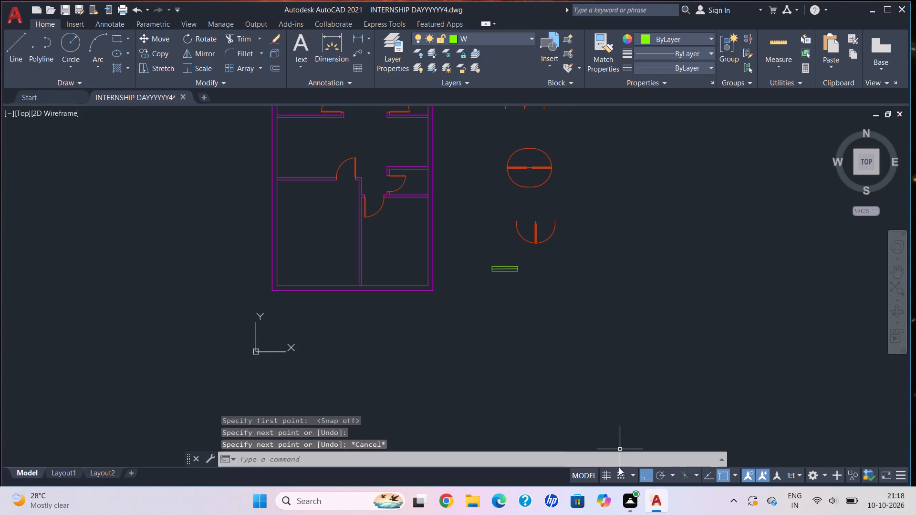
Turn snap mode and the grid display on.
left_click(620, 471)
left_click(604, 474)
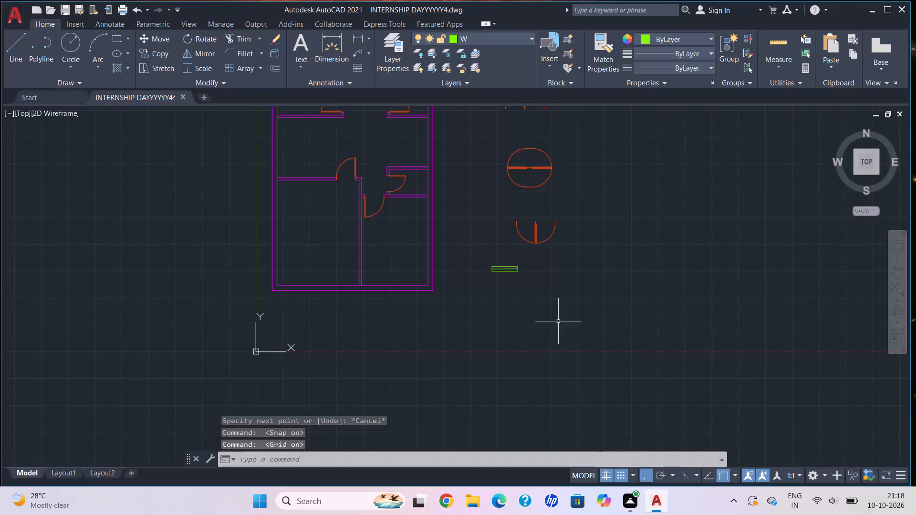
Disable displaying the grid beyond the drawing limits in the Drafting Settings.
scroll(551, 291, "down", 3)
middle_click_drag(611, 206, 556, 206)
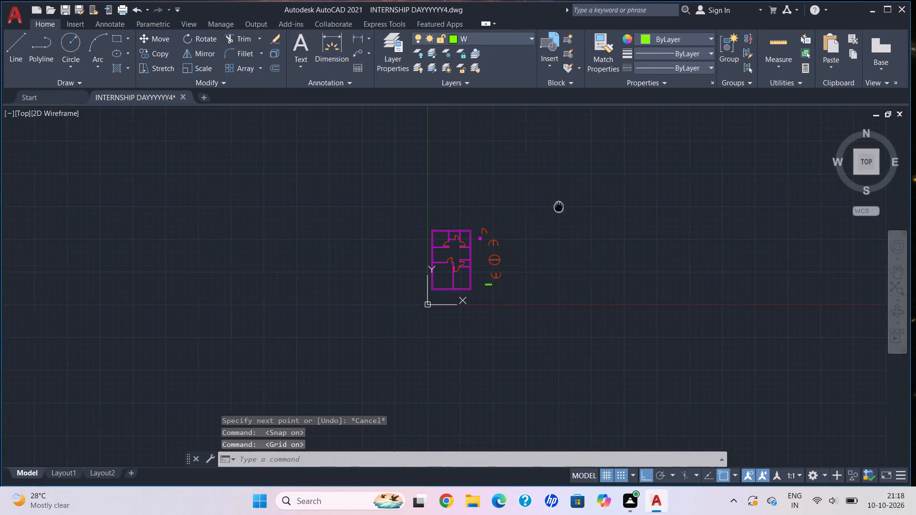
middle_click_drag(556, 206, 556, 206)
scroll(540, 210, "up", 1)
middle_click_drag(516, 248, 487, 204)
scroll(487, 204, "up", 1)
type("ds")
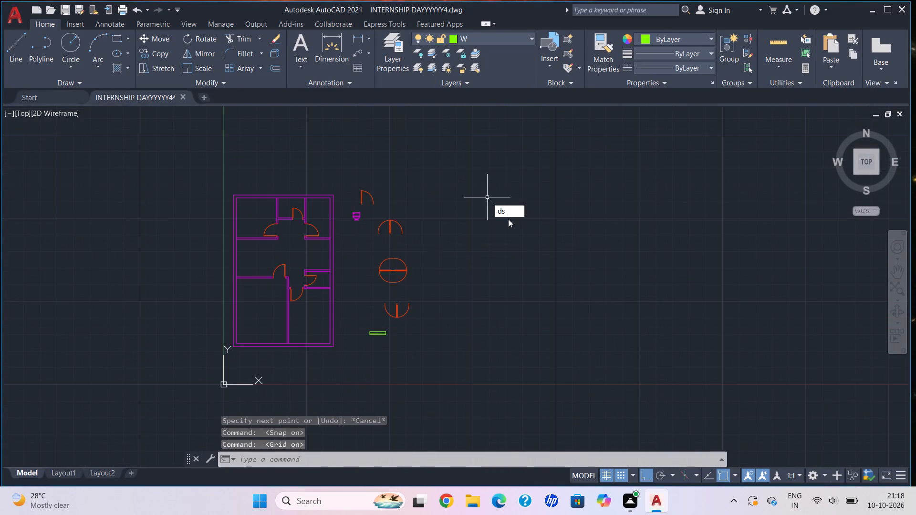
left_click(537, 227)
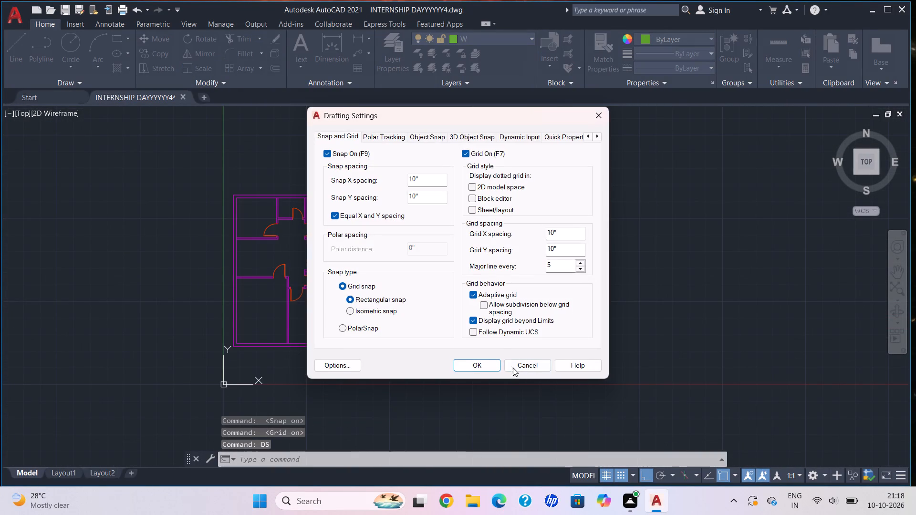
left_click(477, 319)
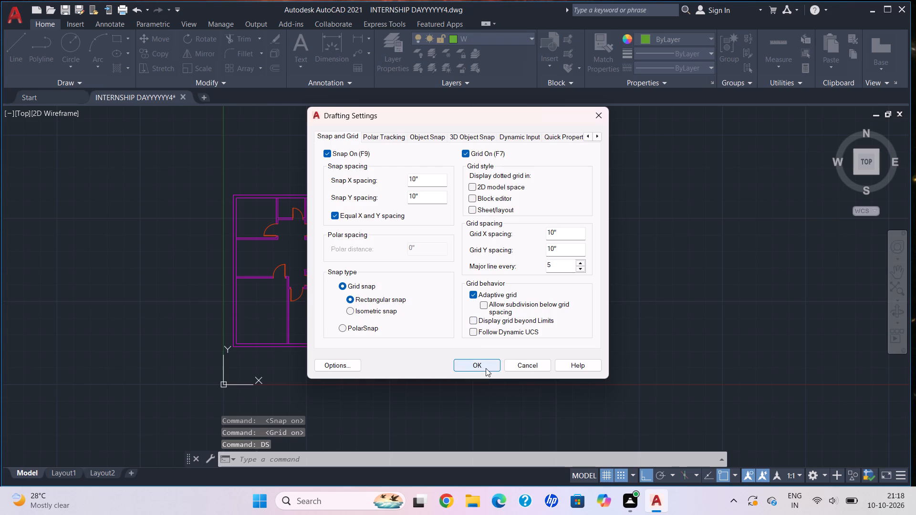
left_click(486, 368)
Copy the complete horizontal window symbol, including its middle line, straight down into the empty space below the original.
scroll(373, 300, "up", 1)
middle_click_drag(385, 306, 446, 316)
middle_click(458, 316)
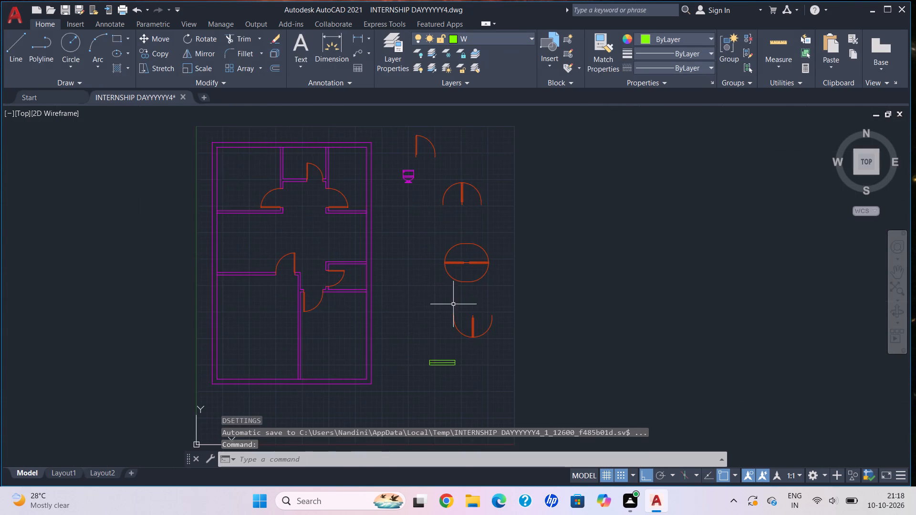
scroll(451, 302, "up", 1)
middle_click_drag(459, 345, 453, 305)
middle_click_drag(465, 343, 489, 333)
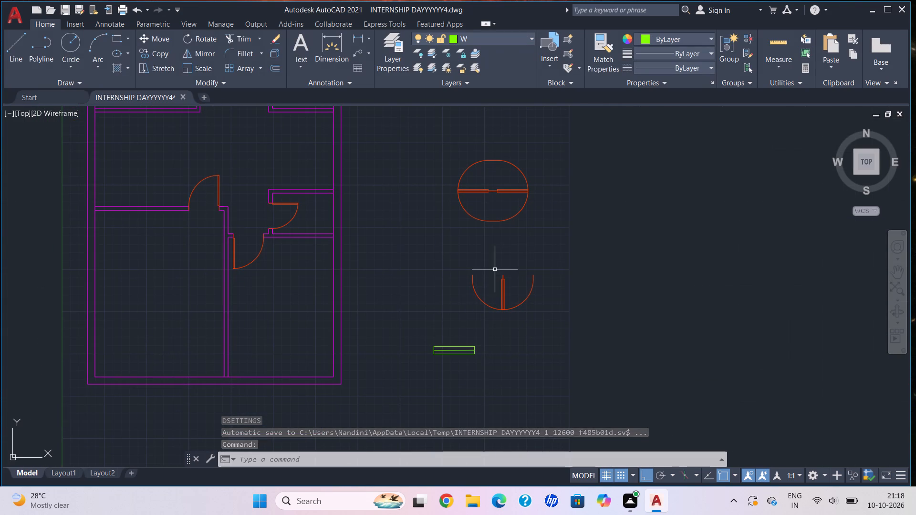
scroll(443, 379, "up", 2)
middle_click_drag(469, 340, 456, 327)
scroll(443, 309, "up", 2)
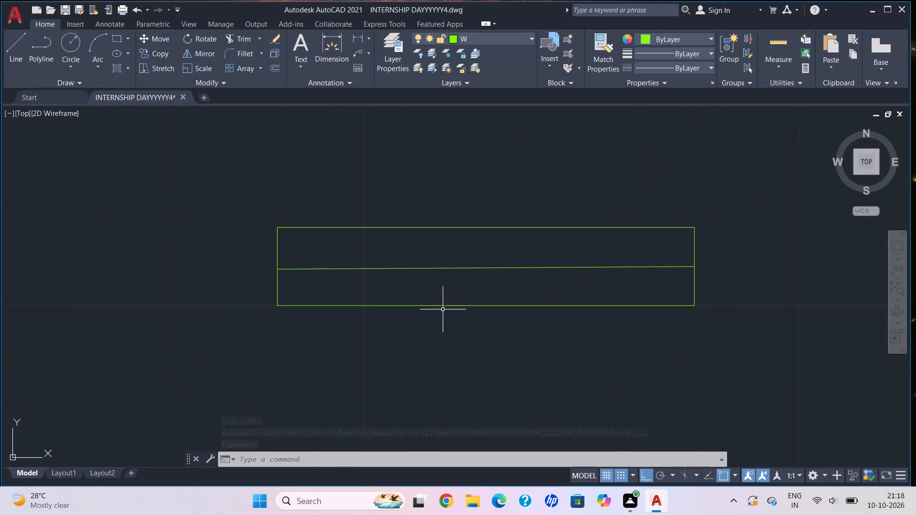
scroll(443, 309, "up", 1)
scroll(404, 286, "down", 4)
left_click(365, 261)
left_click(530, 335)
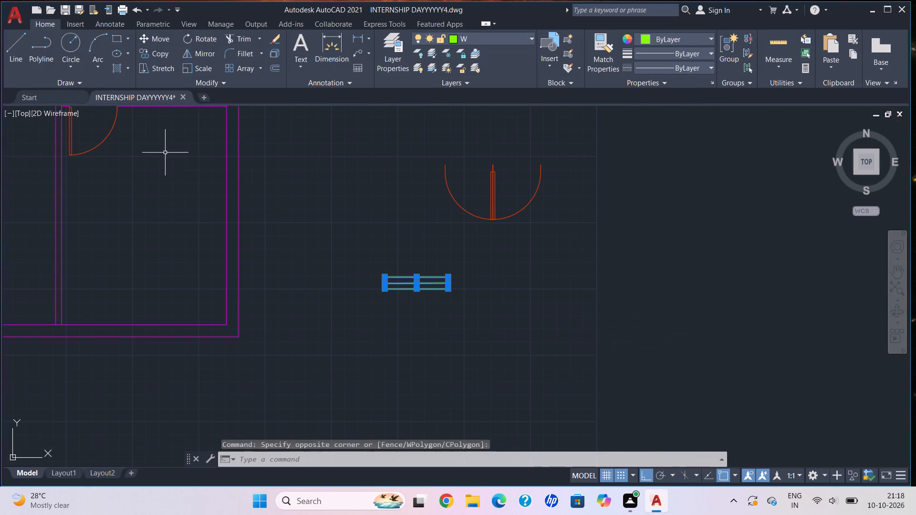
scroll(332, 192, "down", 1)
middle_click_drag(338, 196, 373, 223)
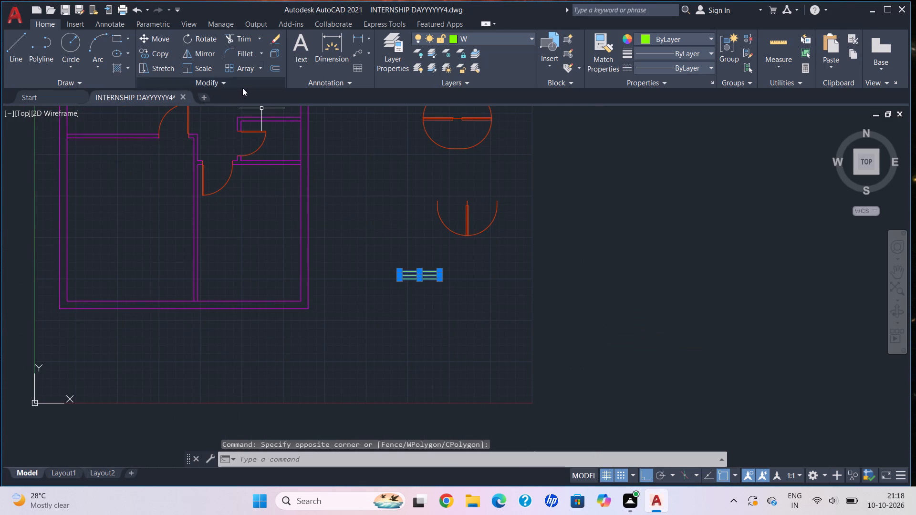
left_click(162, 53)
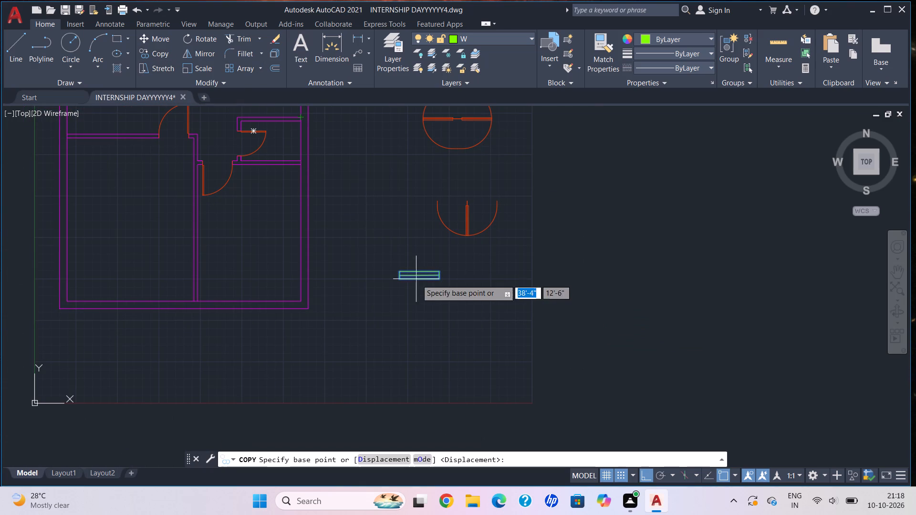
left_click(399, 281)
left_click(422, 352)
key("Escape")
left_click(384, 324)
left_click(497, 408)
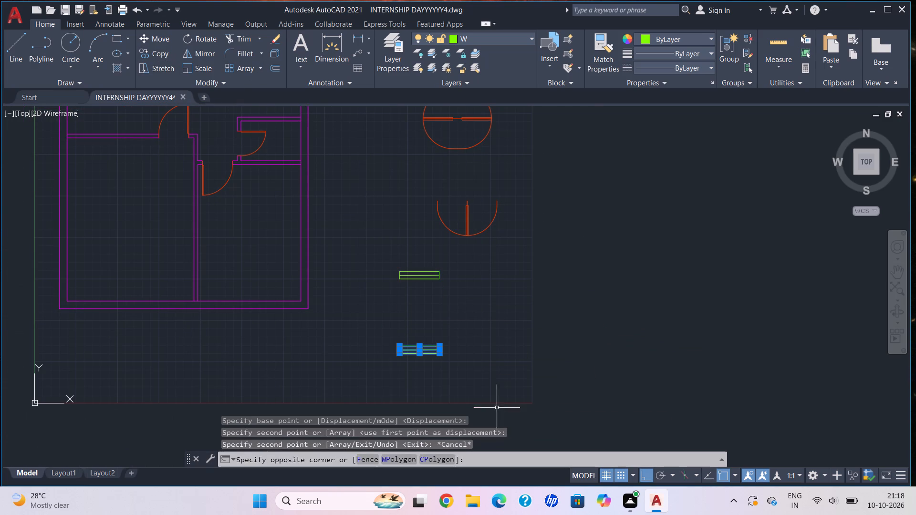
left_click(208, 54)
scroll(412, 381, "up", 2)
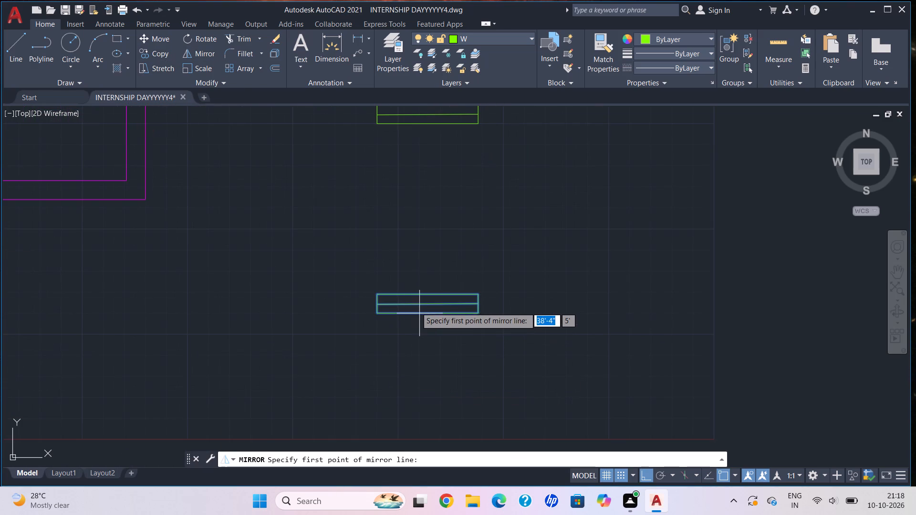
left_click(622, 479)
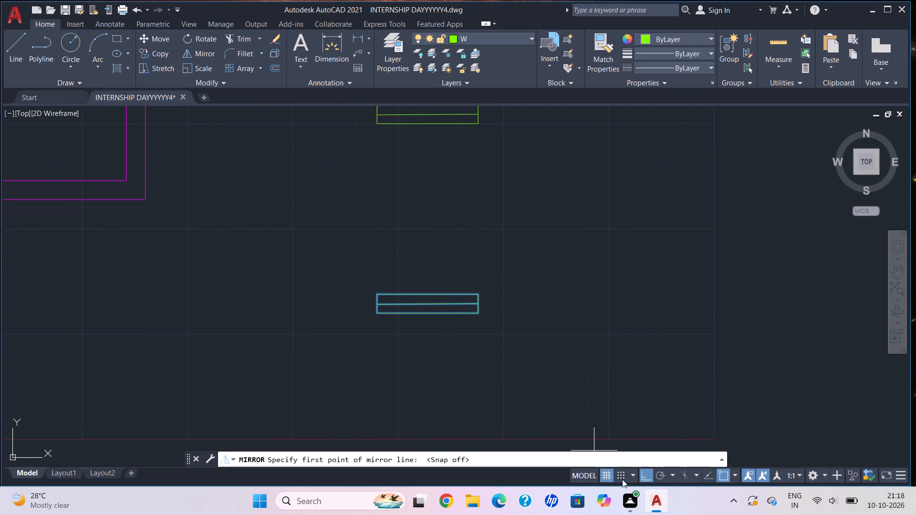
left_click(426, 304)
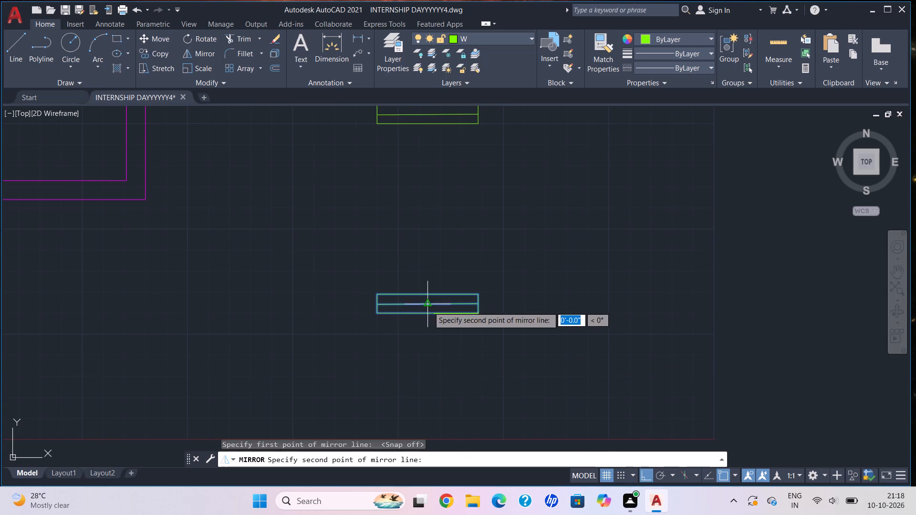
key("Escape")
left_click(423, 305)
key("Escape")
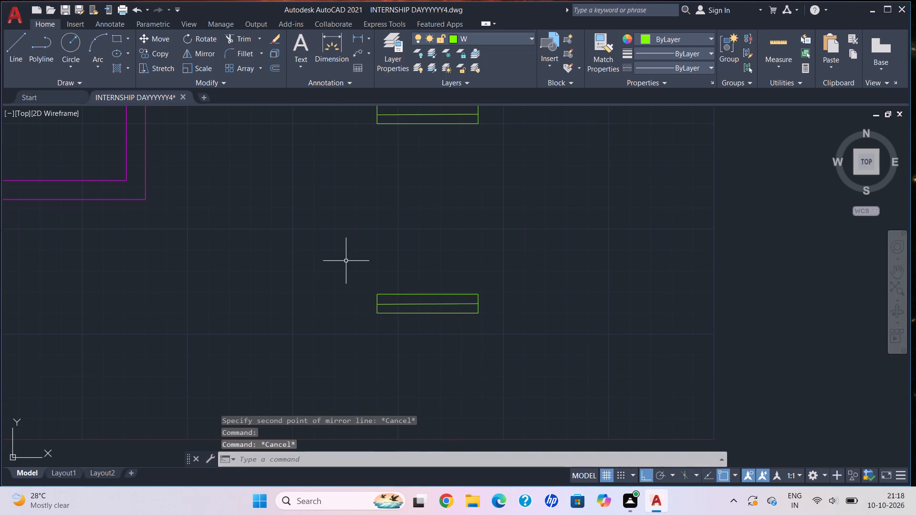
Rotate the lower window copy to a vertical orientation about the midpoint of its middle line.
left_click_drag(346, 260, 439, 316)
left_click(533, 356)
left_click(206, 37)
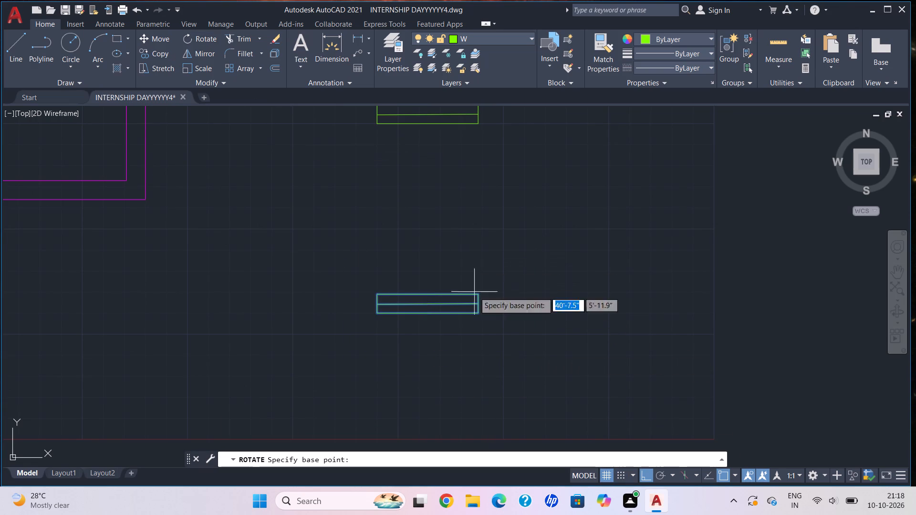
scroll(425, 307, "up", 2)
left_click(427, 302)
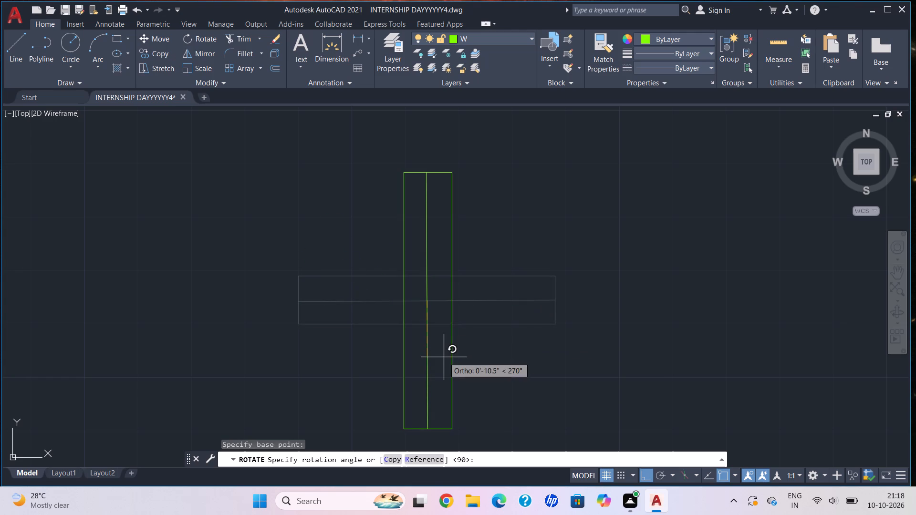
left_click(444, 357)
key("Escape")
Copy the vertical window symbol from its lower-left corner, with ortho off, into the left outer wall of the middle-left room.
scroll(409, 247, "down", 1)
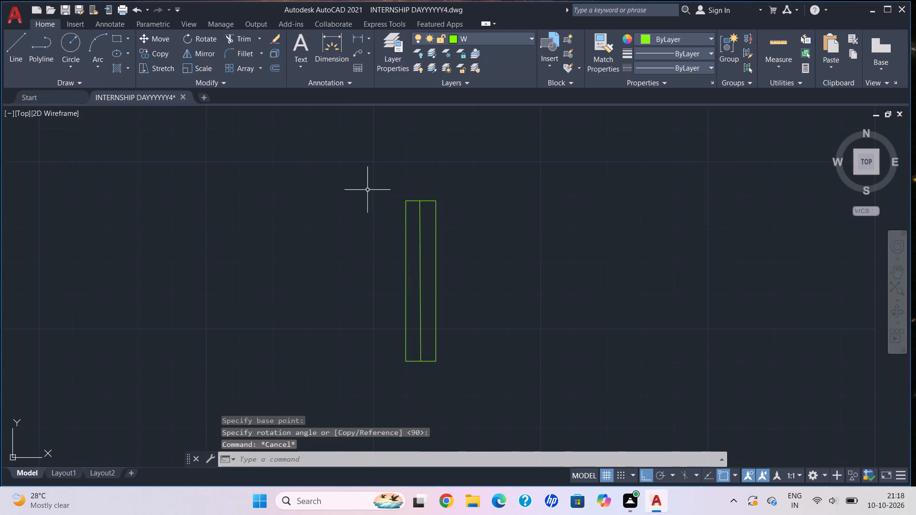
left_click(362, 181)
left_click(567, 434)
scroll(586, 370, "down", 4)
middle_click_drag(430, 236, 426, 277)
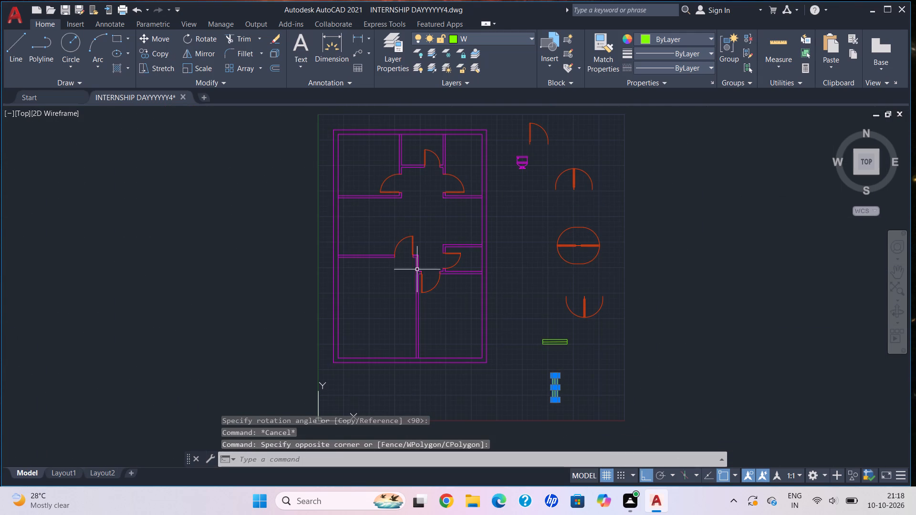
left_click(163, 50)
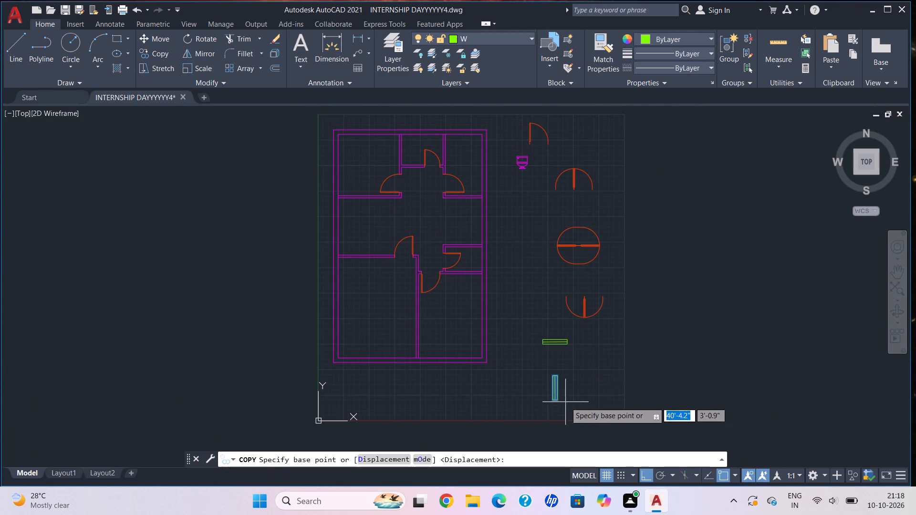
scroll(564, 402, "up", 2)
left_click(533, 401)
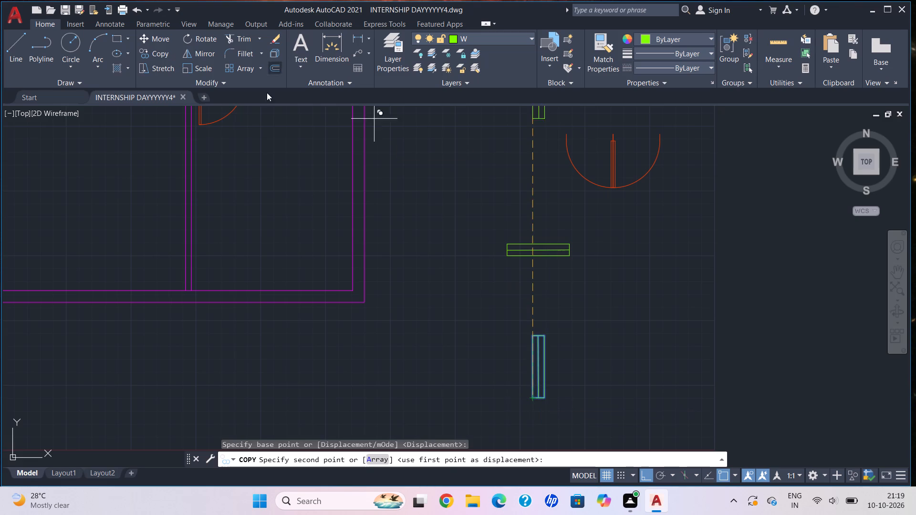
scroll(282, 205, "down", 1)
left_click(637, 471)
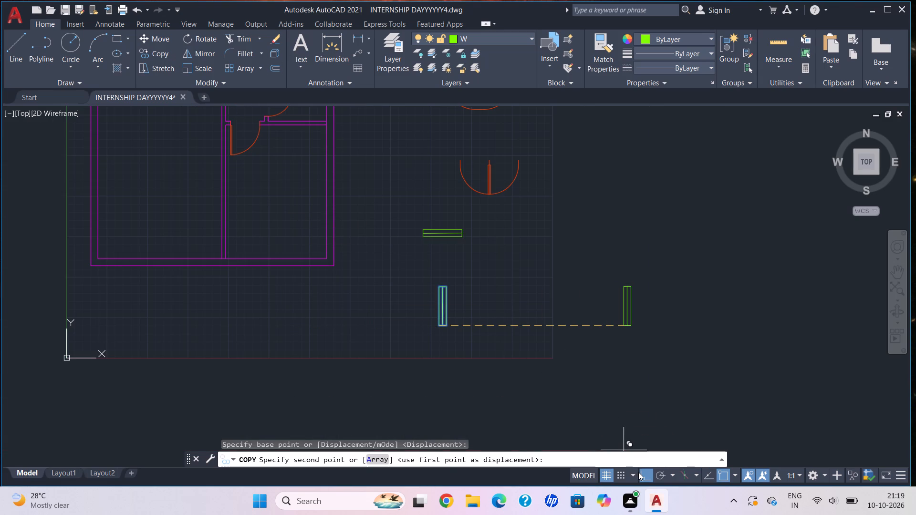
left_click(643, 483)
middle_click_drag(223, 179, 298, 272)
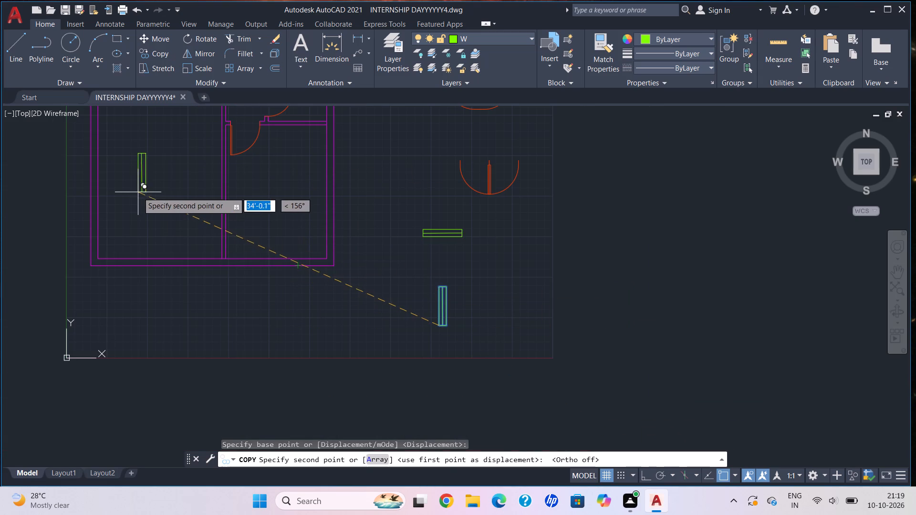
middle_click_drag(141, 195, 219, 221)
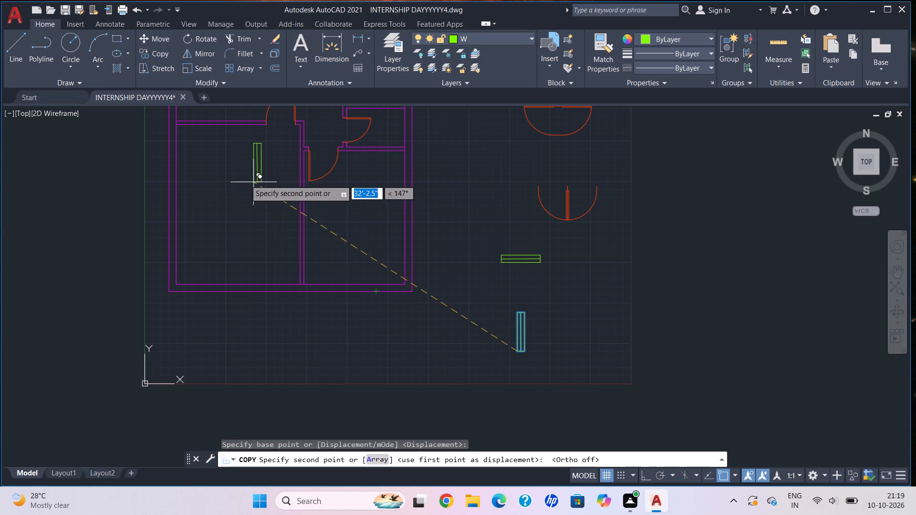
middle_click_drag(239, 177, 320, 339)
scroll(258, 253, "up", 5)
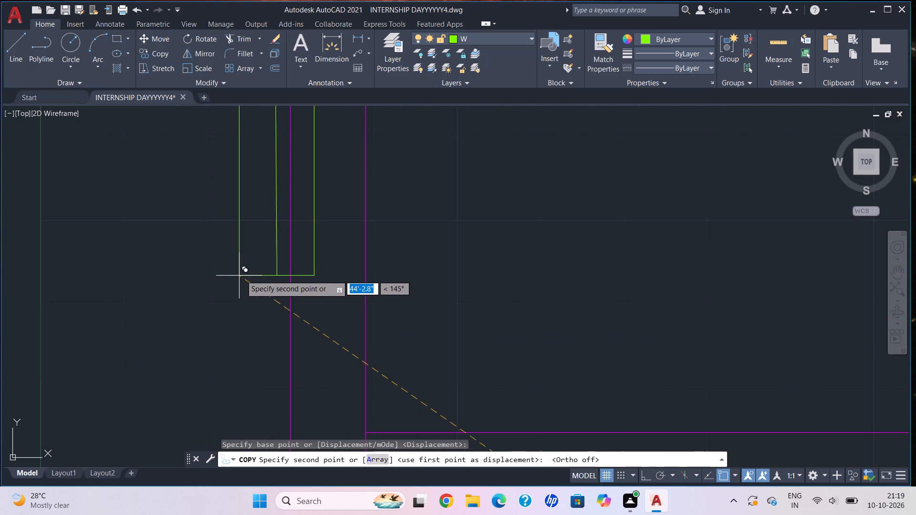
left_click(290, 308)
Place another copy of the vertical window in the left outer wall of the upper-left room.
scroll(298, 291, "down", 2)
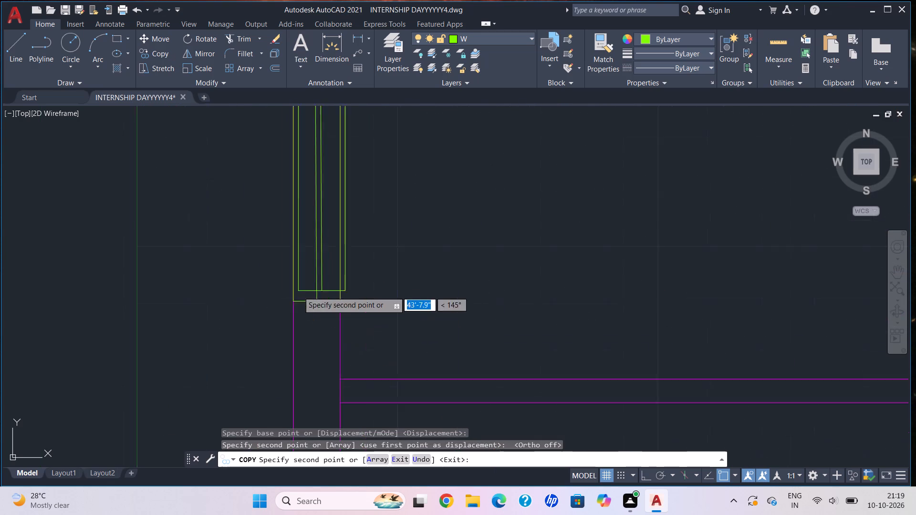
scroll(298, 293, "down", 2)
middle_click_drag(307, 262, 294, 388)
scroll(292, 252, "up", 4)
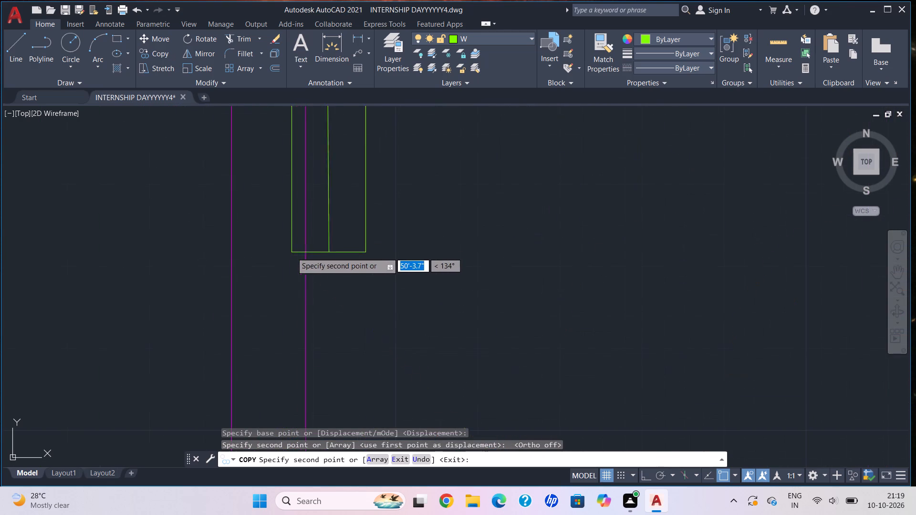
left_click(232, 274)
Place a copy of the vertical window in the right outer wall of the lower-right room.
scroll(395, 340, "down", 4)
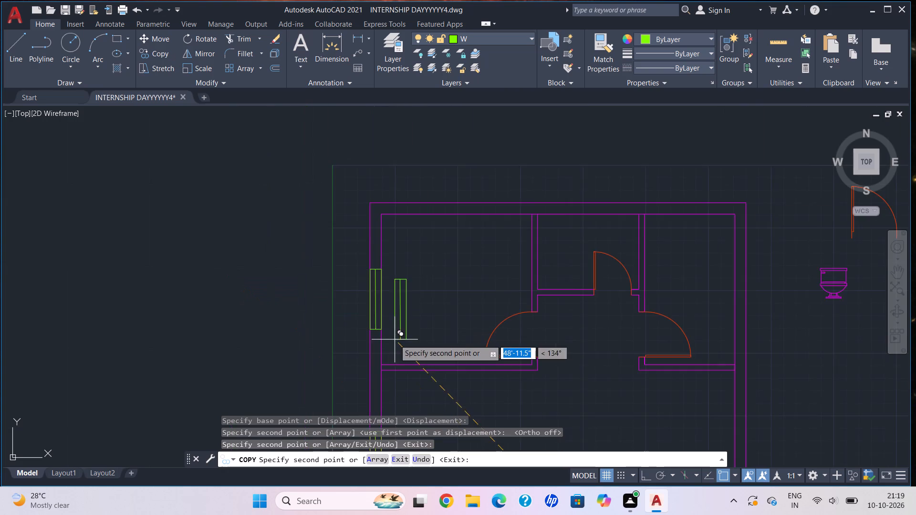
middle_click_drag(395, 340, 276, 299)
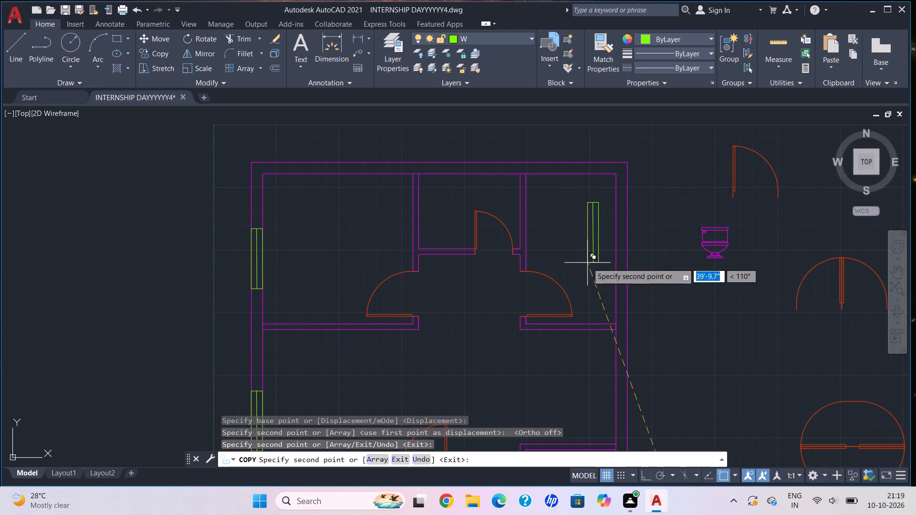
middle_click_drag(587, 263, 382, 205)
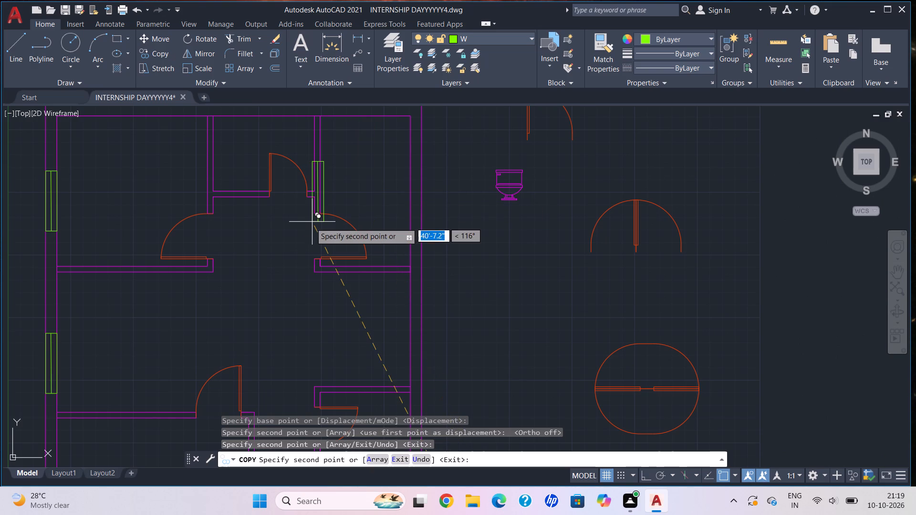
middle_click_drag(407, 360, 338, 103)
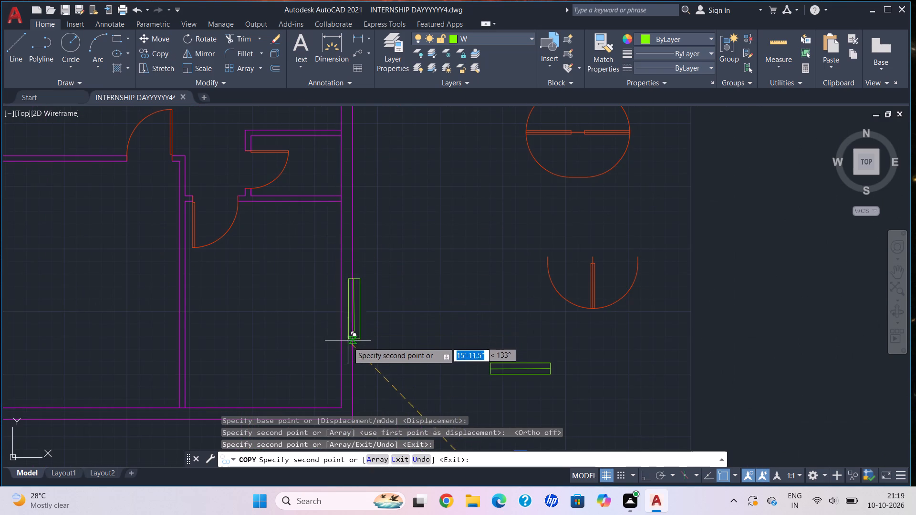
scroll(340, 348, "up", 4)
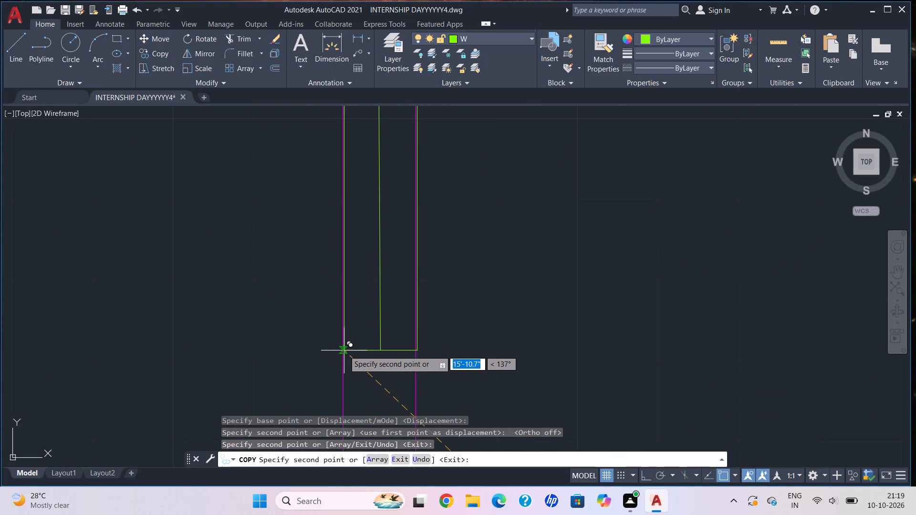
left_click(344, 350)
Place a spare copy of the vertical window in the empty space about 7' up and to the right of the original, and finish copying.
scroll(520, 381, "down", 1)
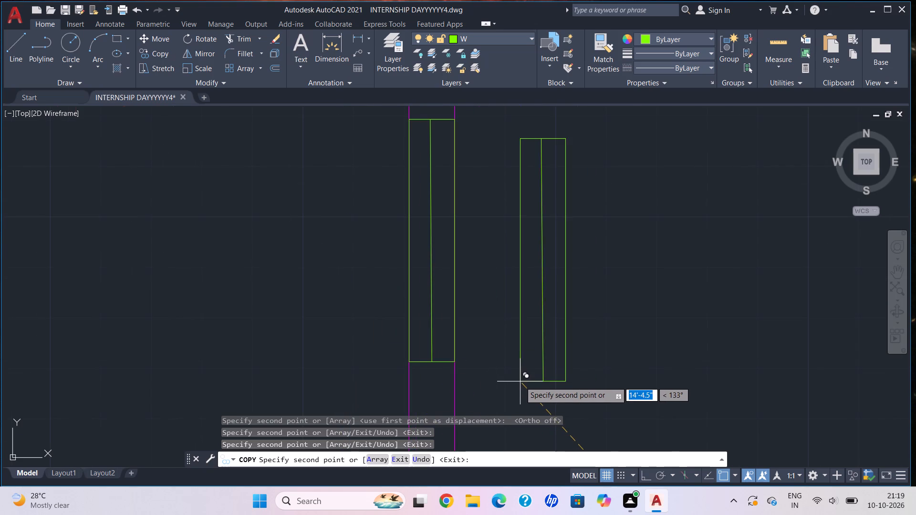
scroll(520, 381, "down", 2)
middle_click_drag(520, 381, 496, 345)
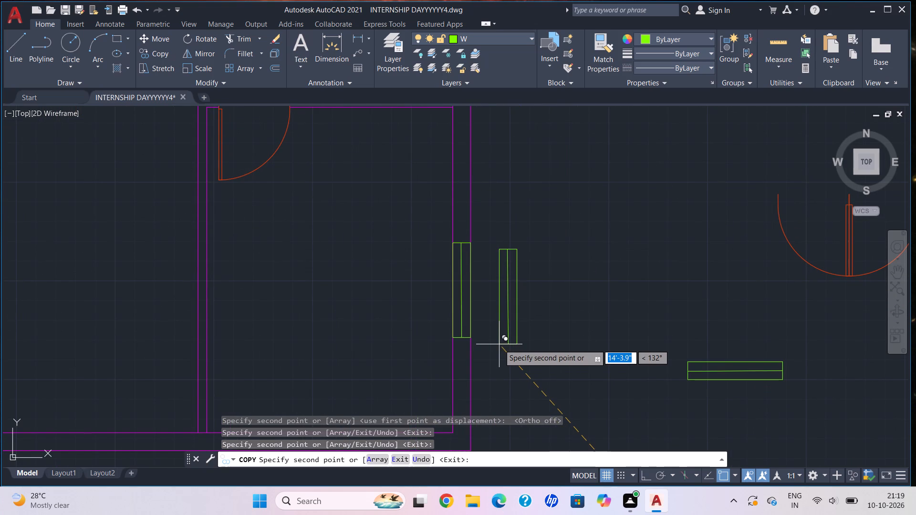
scroll(471, 371, "down", 2)
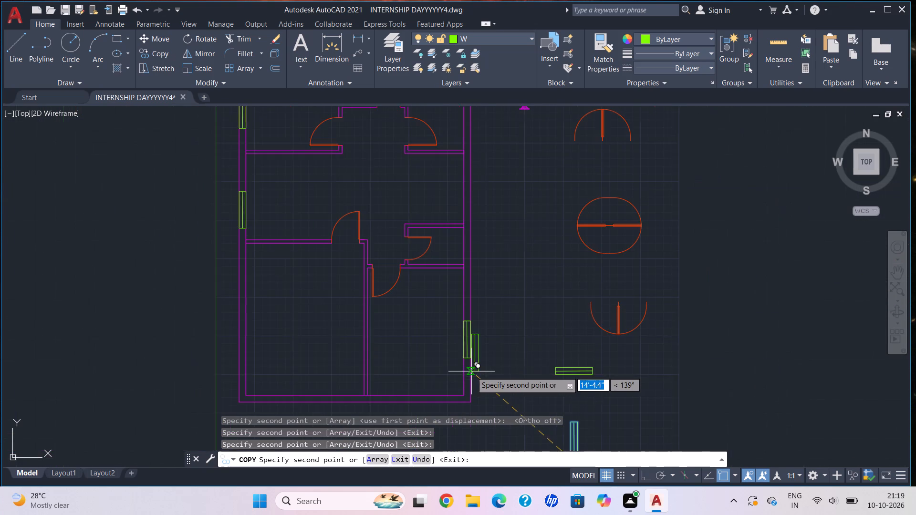
middle_click_drag(471, 371, 469, 334)
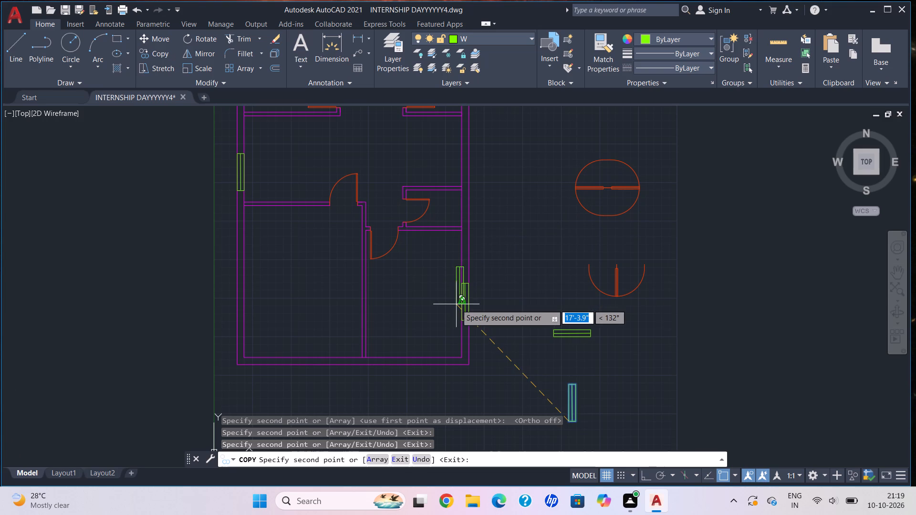
scroll(539, 296, "down", 1)
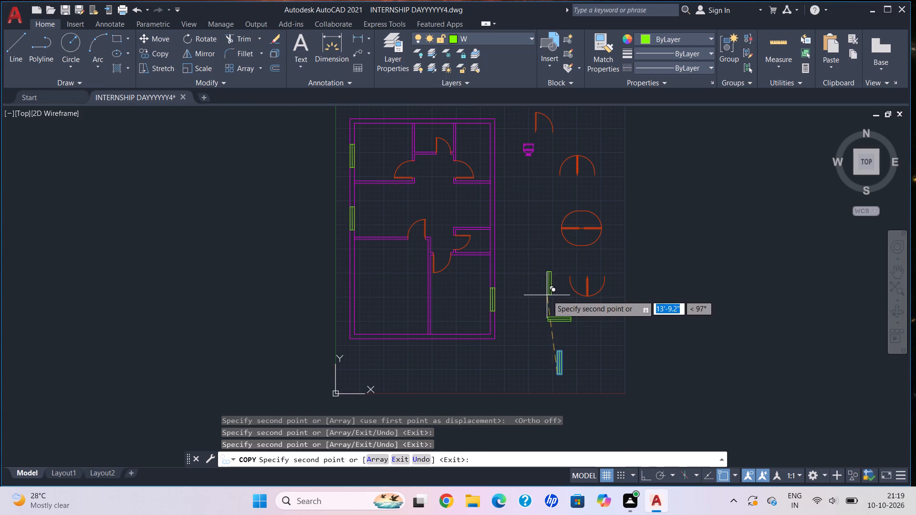
middle_click_drag(547, 295, 619, 400)
middle_click_drag(619, 335, 467, 205)
scroll(493, 319, "up", 3)
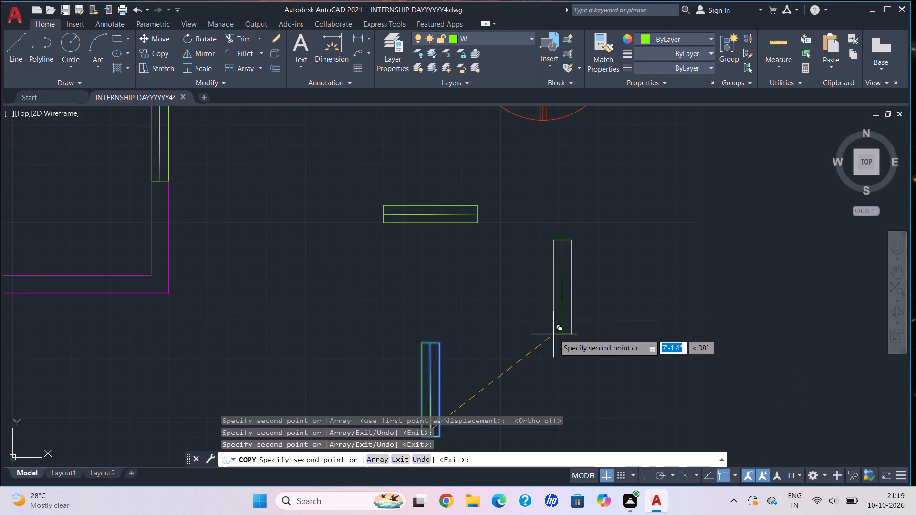
left_click(556, 334)
key("Escape")
Copy the horizontal window symbol from its lower-left corner into the top outer wall of the upper-right room.
left_click(336, 147)
left_click(518, 273)
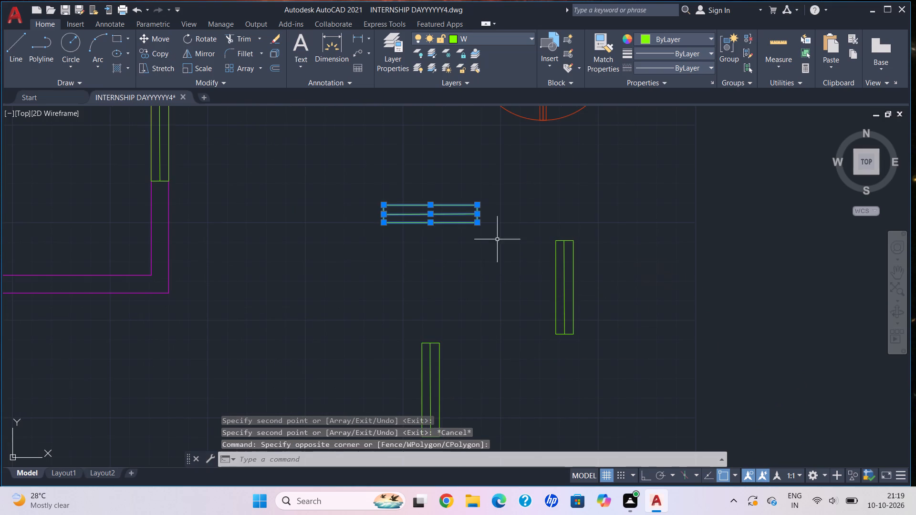
middle_click_drag(351, 185, 445, 275)
scroll(355, 188, "down", 1)
left_click(159, 48)
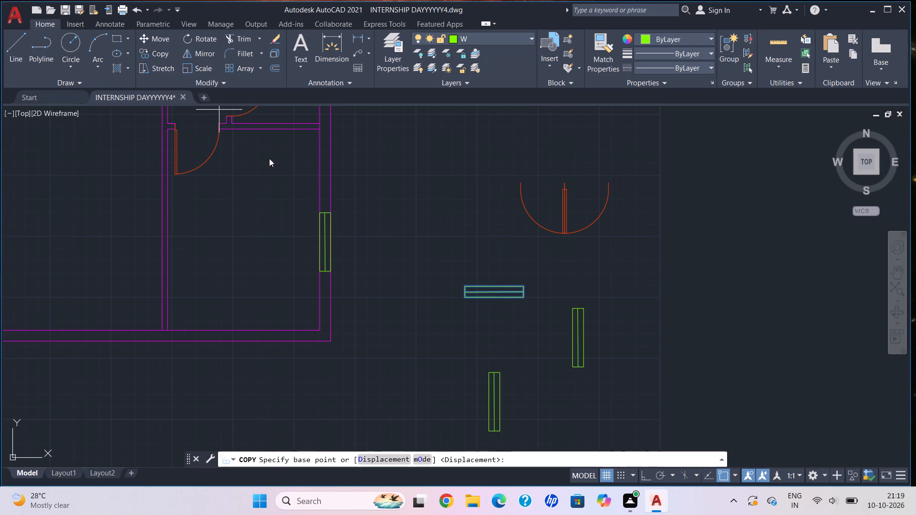
scroll(493, 298, "up", 4)
left_click(300, 297)
scroll(305, 223, "down", 5)
middle_click_drag(306, 222, 340, 251)
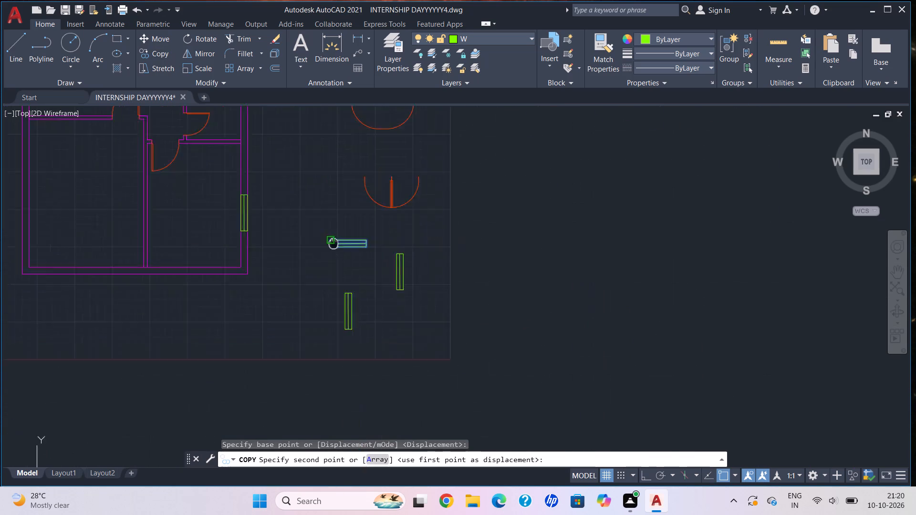
middle_click_drag(340, 251, 431, 385)
scroll(426, 365, "up", 1)
middle_click_drag(319, 203, 381, 299)
scroll(331, 223, "down", 1)
middle_click_drag(331, 225, 412, 422)
scroll(401, 306, "up", 2)
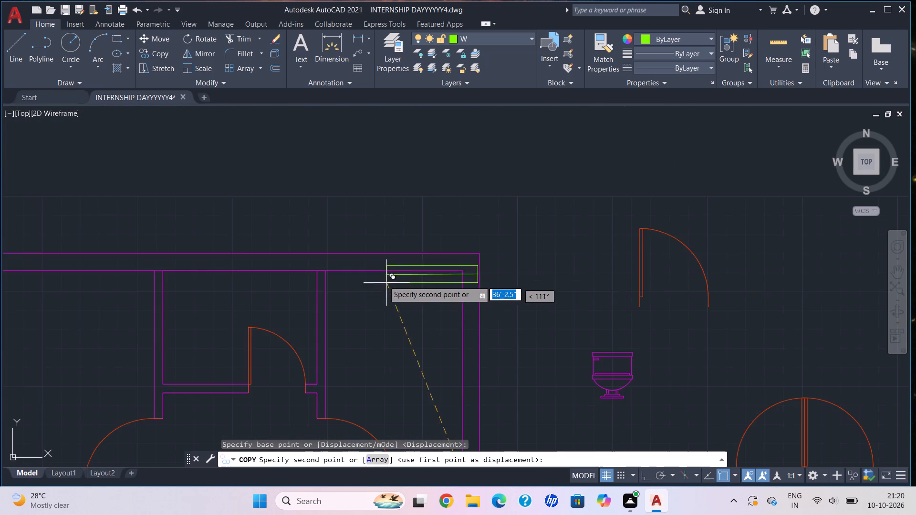
scroll(374, 272, "up", 2)
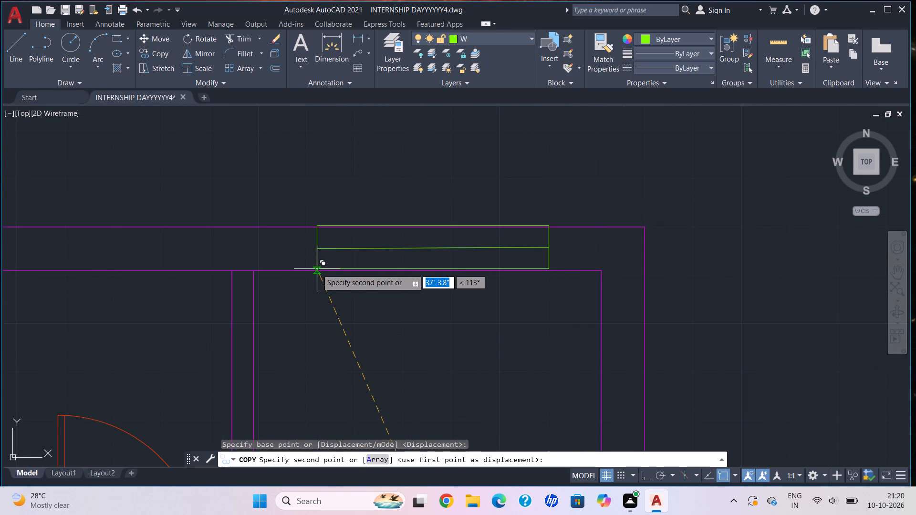
left_click(321, 271)
Place a spare copy of the horizontal window in the empty space below the vertical window symbols and finish copying.
scroll(236, 316, "down", 3)
middle_click_drag(236, 317, 360, 386)
scroll(340, 378, "down", 1)
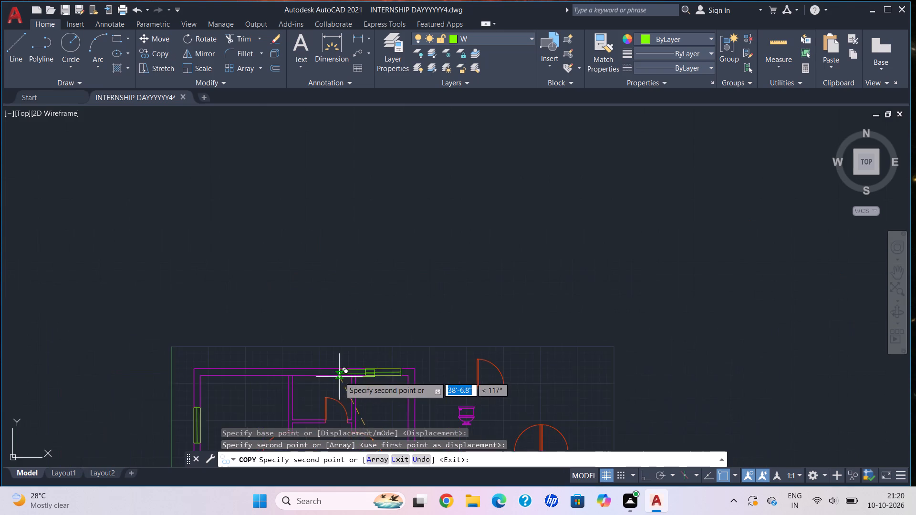
middle_click_drag(339, 377, 459, 405)
scroll(400, 393, "down", 2)
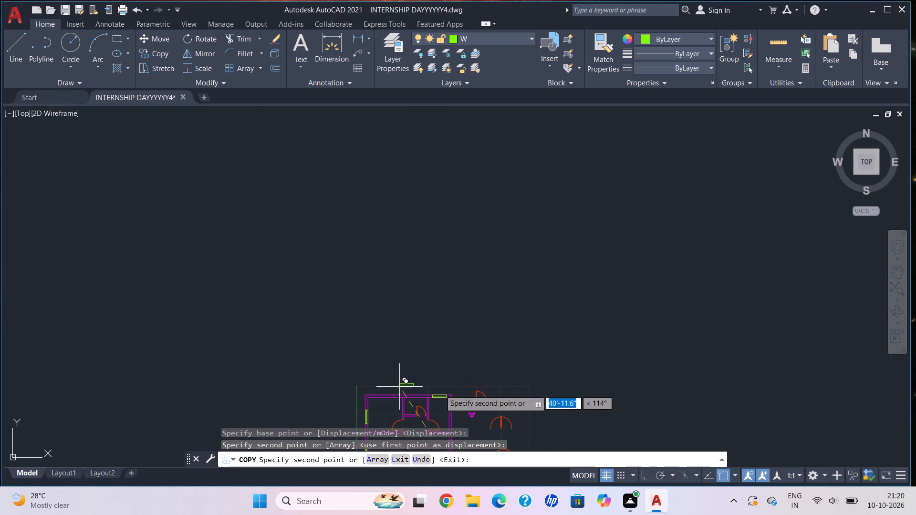
middle_click_drag(516, 391, 452, 252)
scroll(407, 344, "up", 3)
middle_click_drag(434, 376, 539, 215)
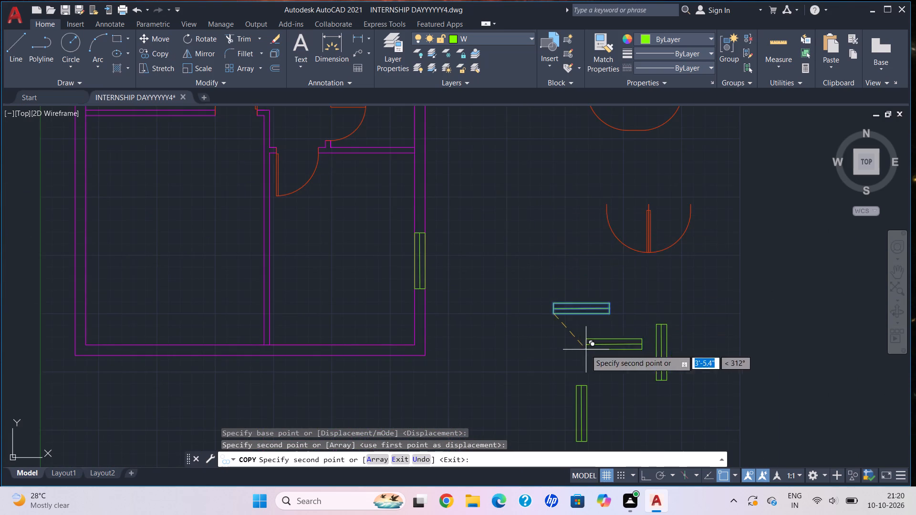
middle_click_drag(589, 350, 580, 198)
left_click(597, 318)
key("Escape")
Draw a 2' by 9" rectangle with Ortho on, in the empty space beside the vertical window symbol below the plan.
scroll(606, 220, "down", 1)
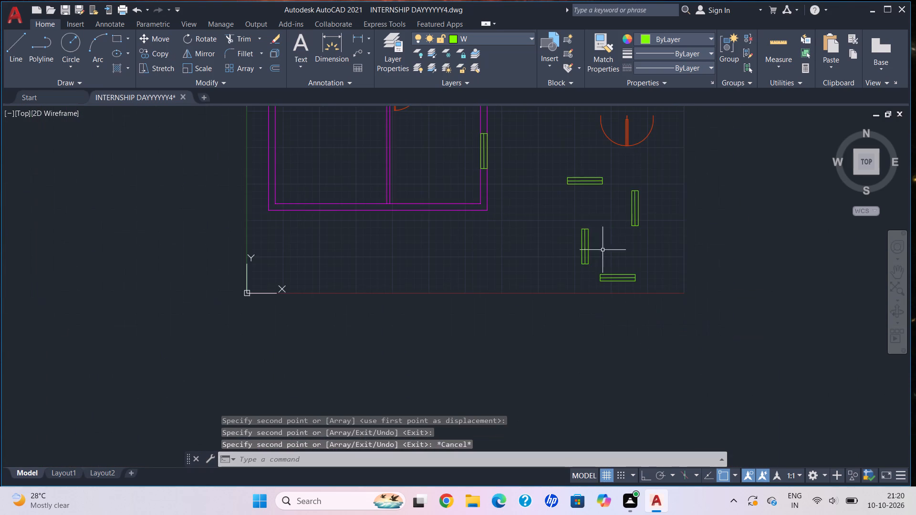
scroll(598, 255, "up", 1)
key("l")
key("Return")
scroll(489, 262, "up", 2)
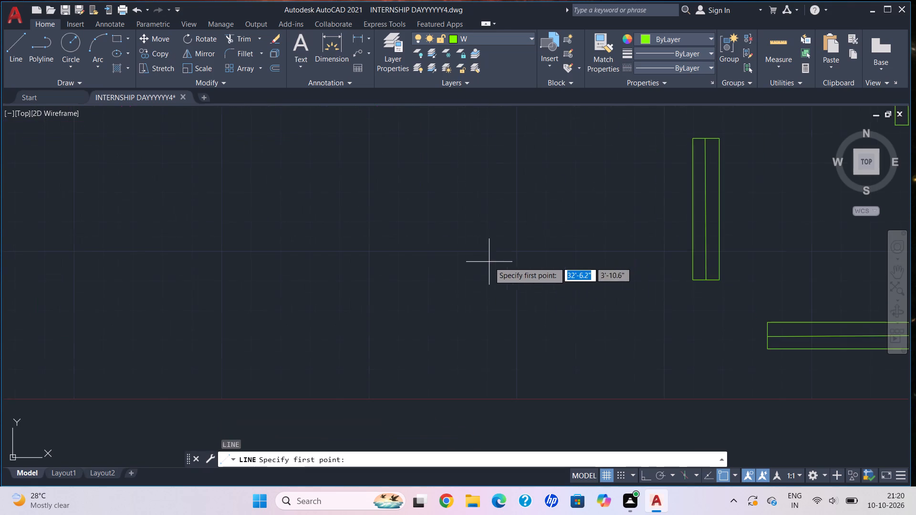
left_click(365, 251)
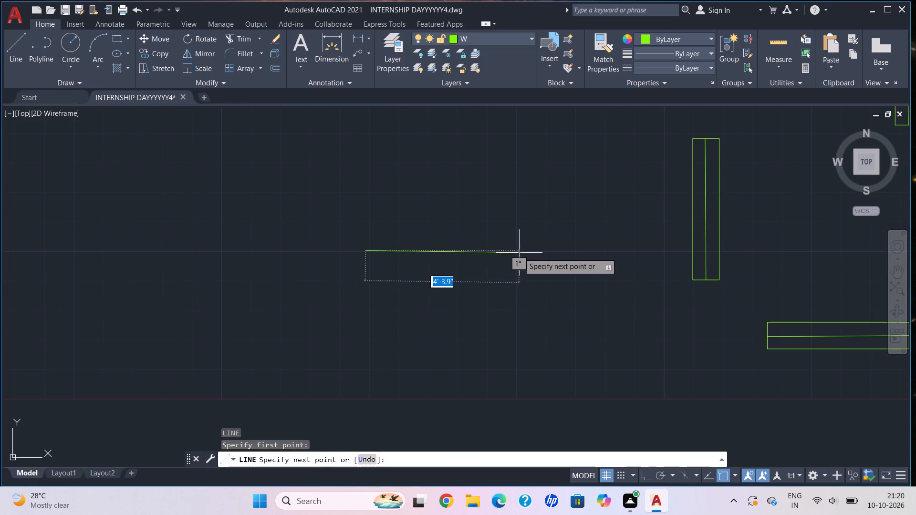
left_click(649, 476)
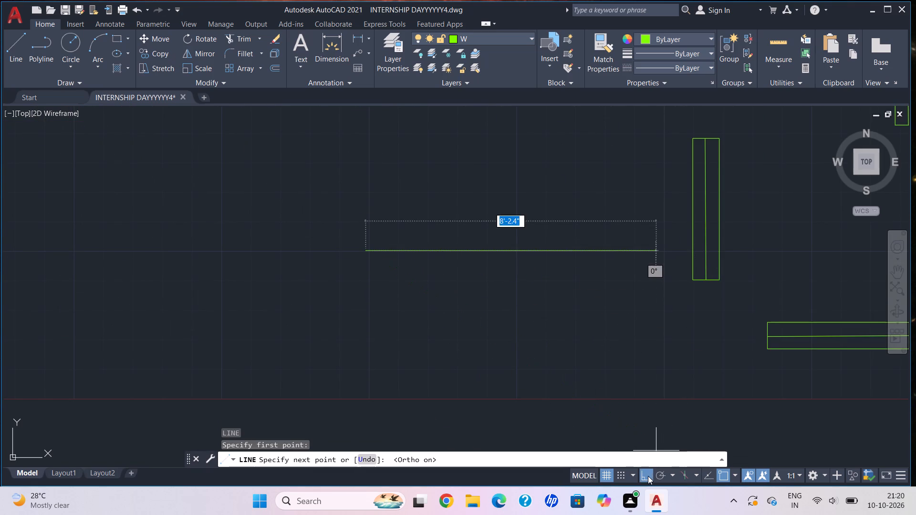
type("2'")
key("Return")
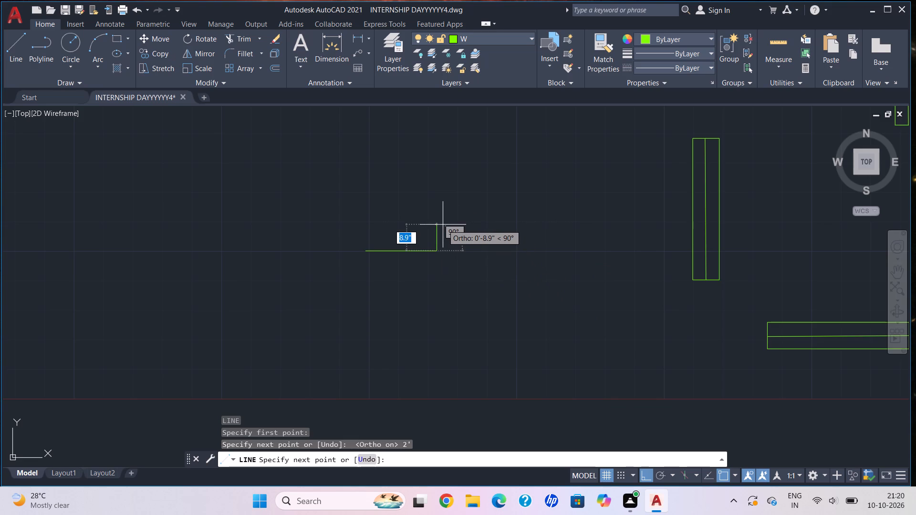
type("9\"")
key("Return")
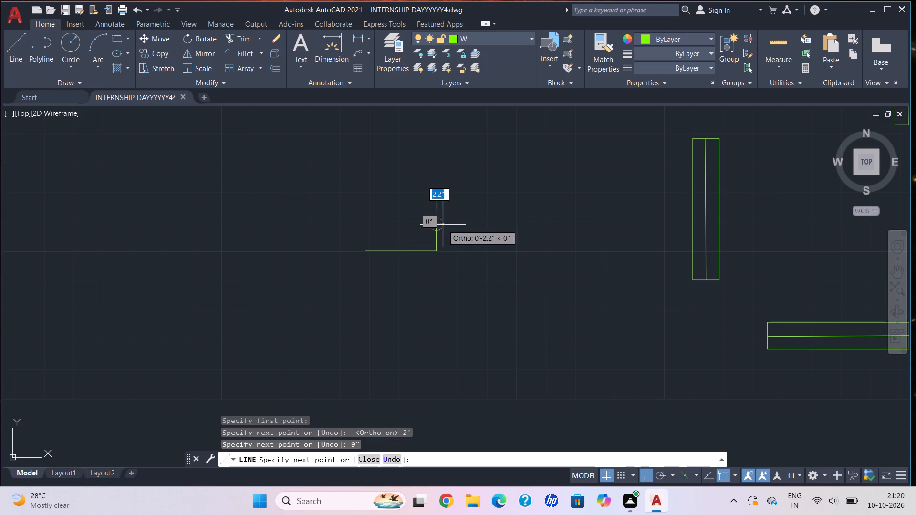
type("2'")
key("Return")
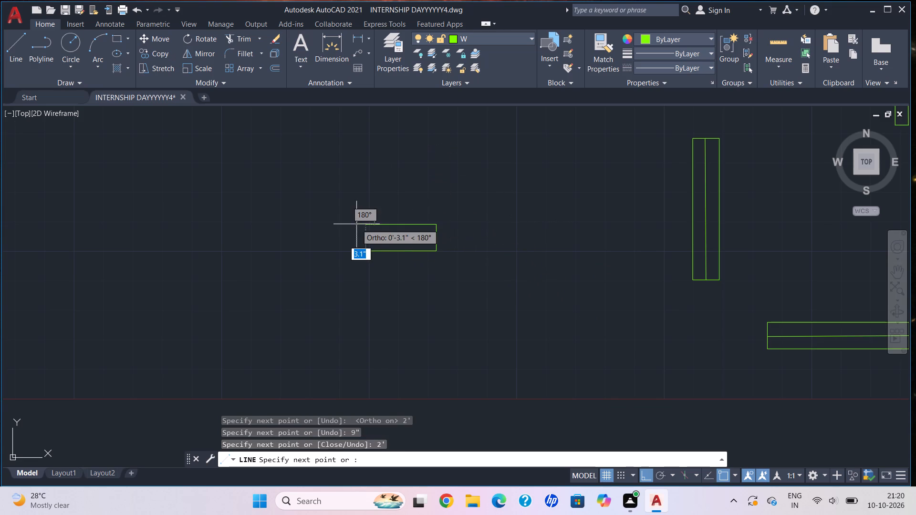
scroll(371, 245, "up", 4)
left_click(327, 286)
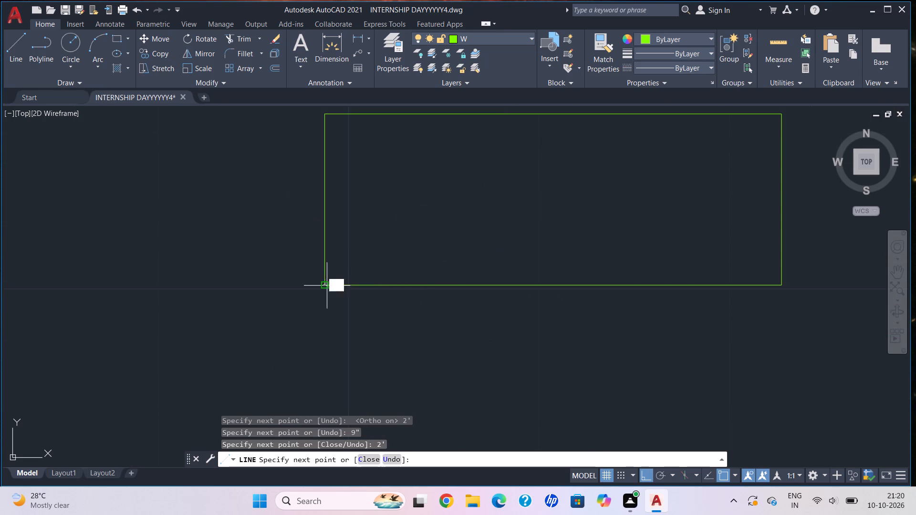
Draw a lengthwise line across the rectangle slightly above its middle, from one short side to the other, and finish the line.
left_click(326, 184)
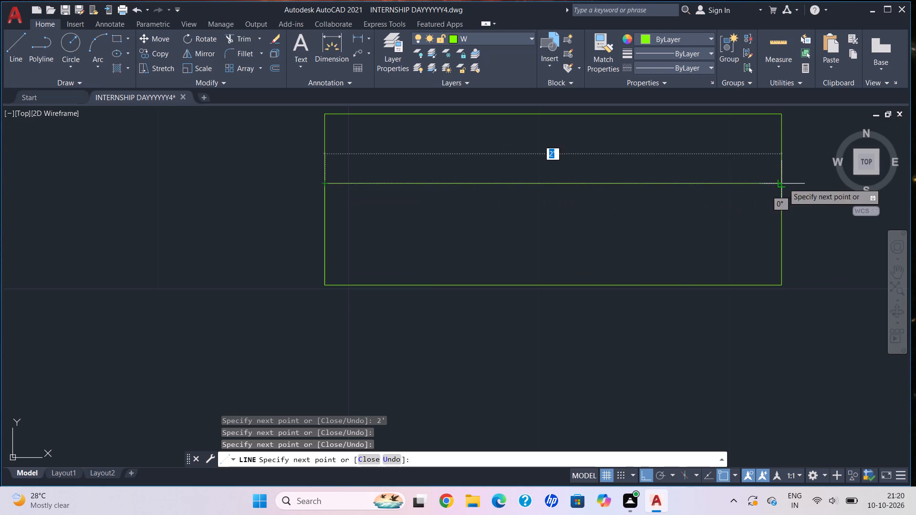
left_click(780, 183)
scroll(714, 240, "down", 1)
scroll(714, 240, "up", 1)
scroll(714, 240, "down", 1)
middle_click_drag(714, 240, 645, 246)
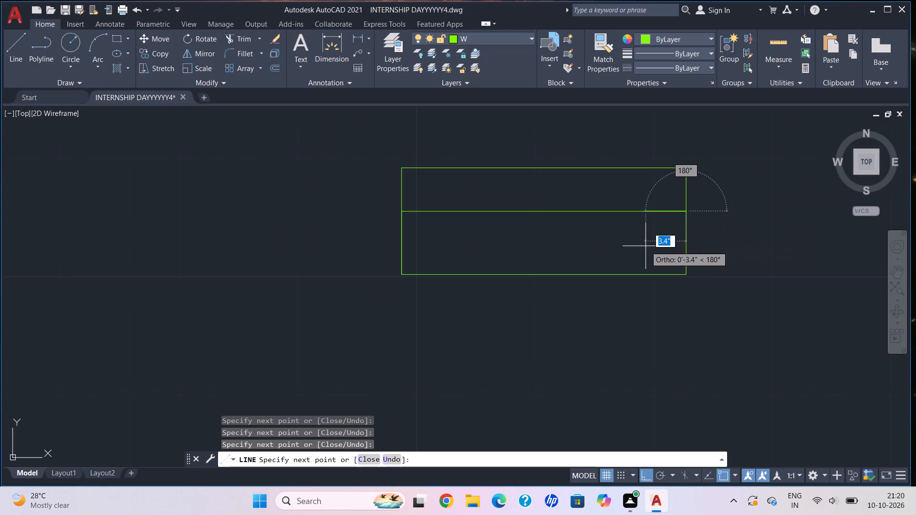
key("Escape")
Copy the whole 2' window symbol from its lower-left corner to the empty space straight to its left.
left_click(381, 136)
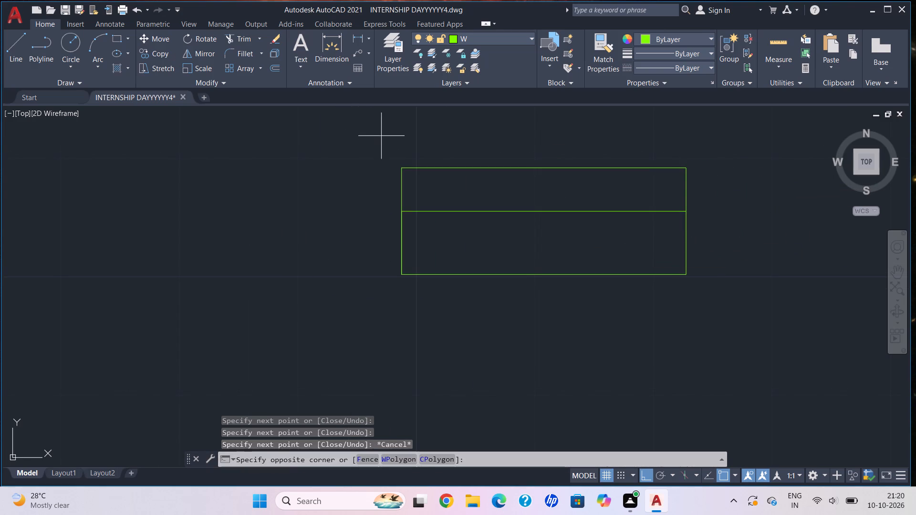
left_click(767, 317)
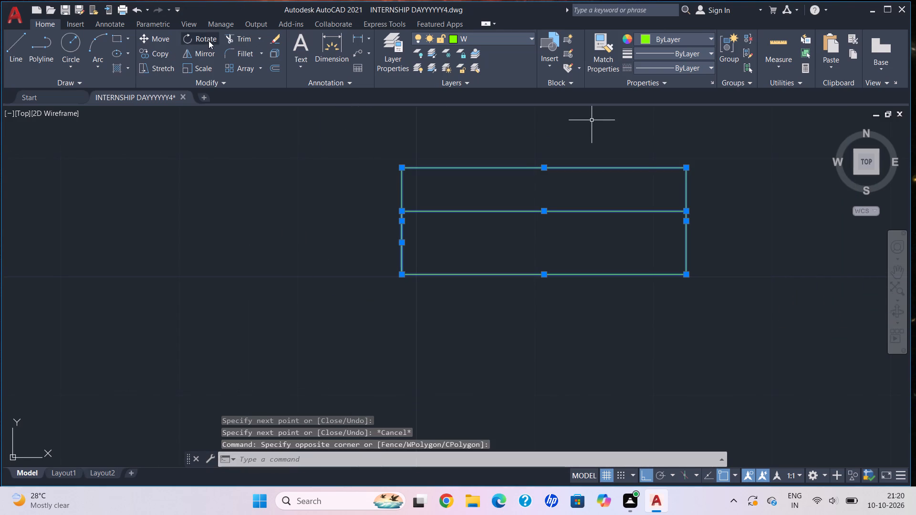
left_click(161, 53)
left_click(399, 274)
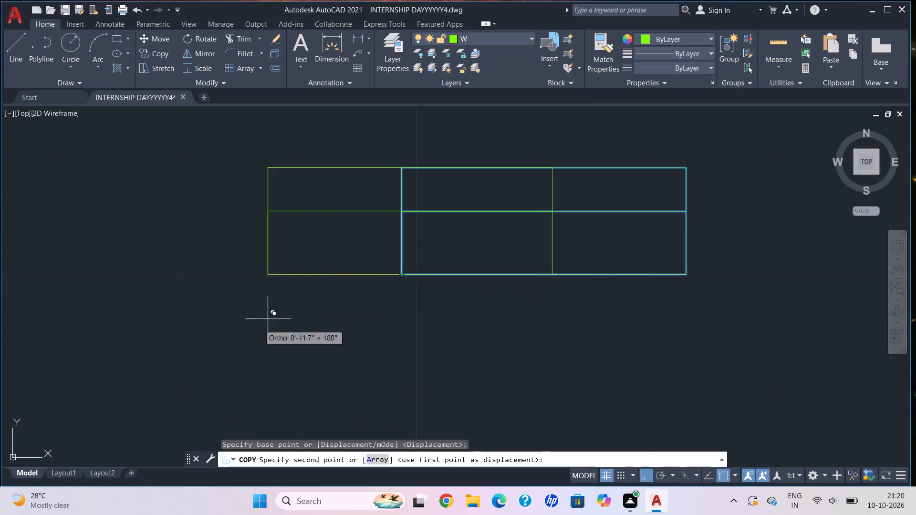
scroll(245, 335, "down", 4)
left_click(147, 340)
scroll(173, 328, "up", 2)
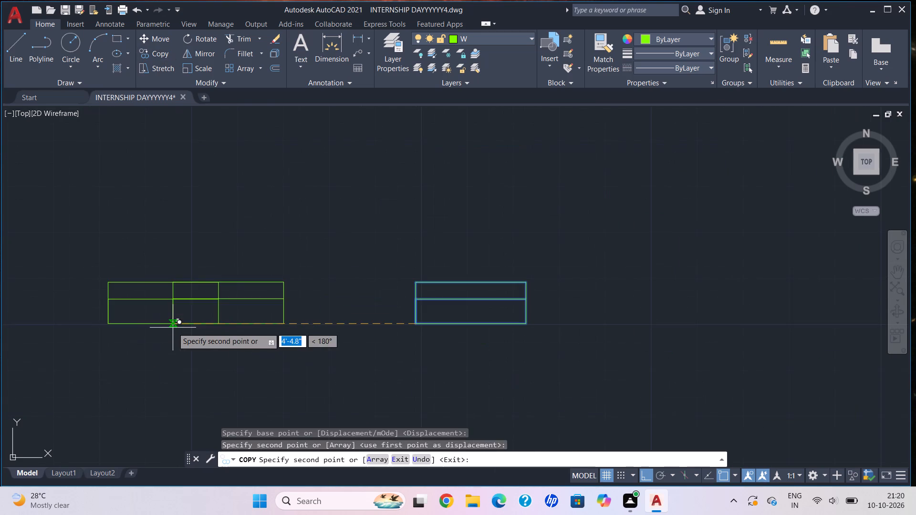
key("Escape")
Rotate the copied 2' window to 270° about the midpoint of its inner line so that it stands vertical.
left_click(75, 252)
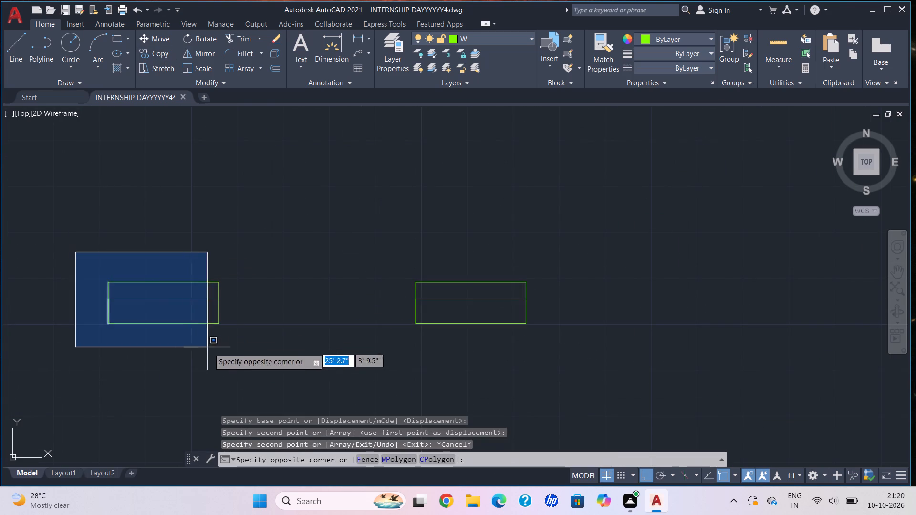
left_click(213, 354)
left_click(67, 235)
left_click(287, 386)
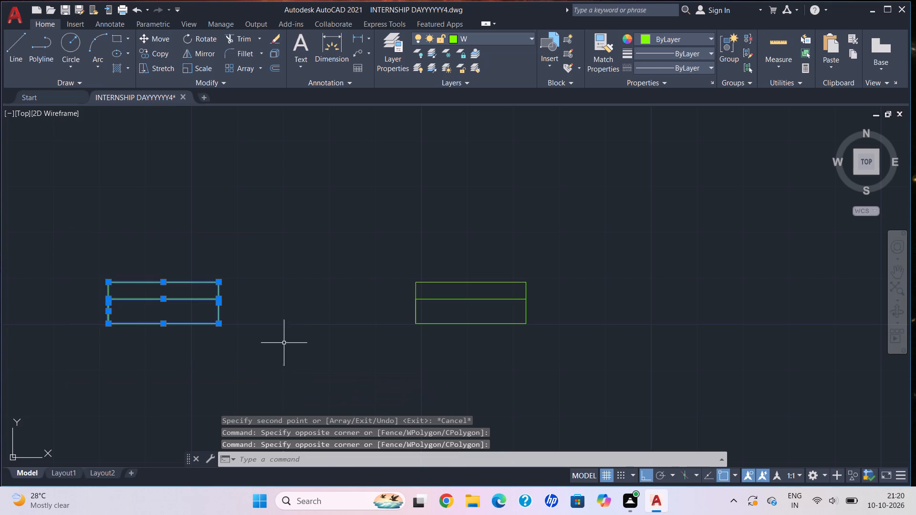
left_click(210, 39)
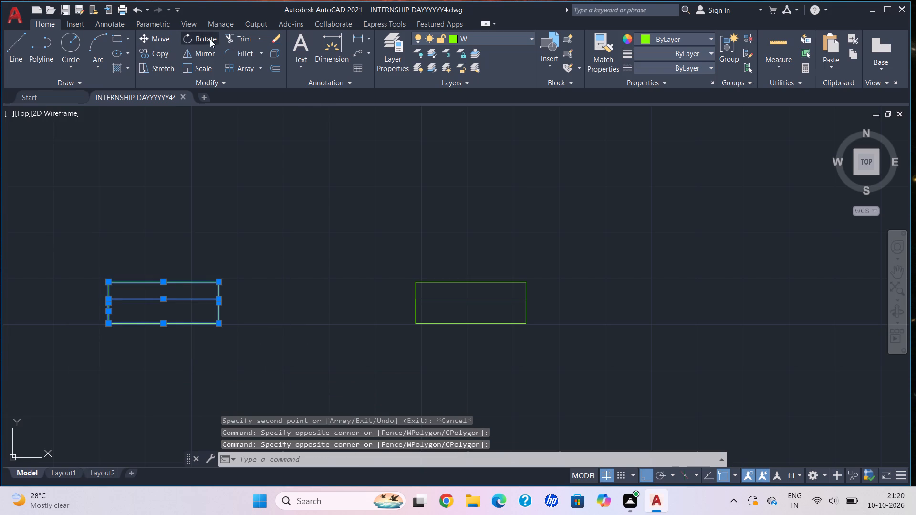
left_click(163, 300)
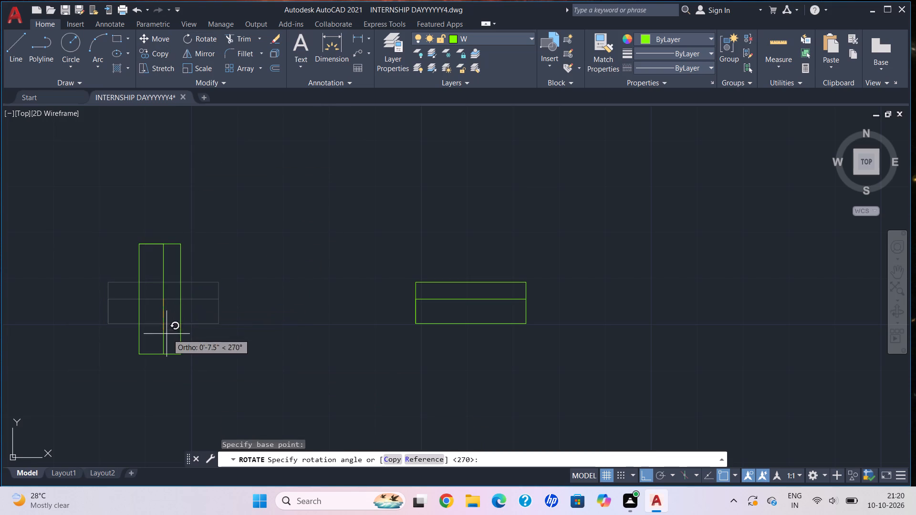
left_click(167, 334)
Copy the vertical 2' window from its lower-left corner into the right outer wall of the small room, with Ortho off.
left_click(96, 196)
left_click(220, 375)
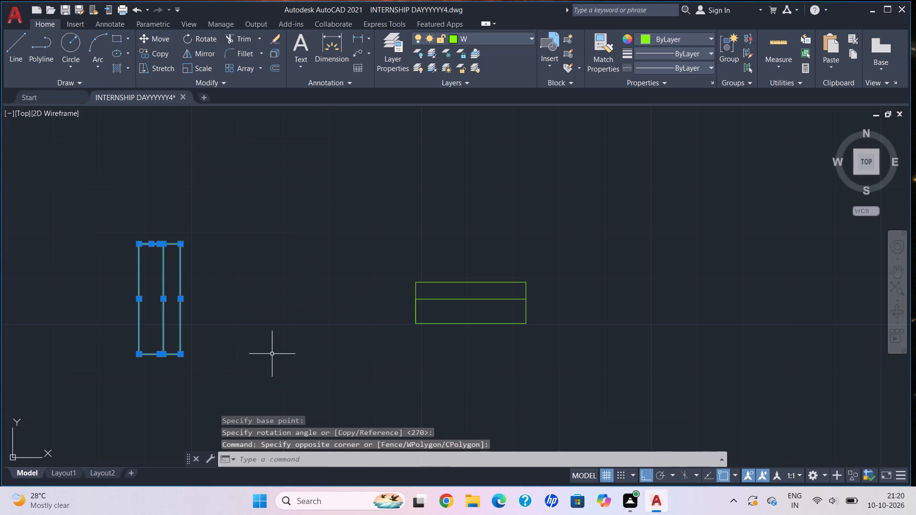
scroll(368, 338, "down", 2)
middle_click_drag(426, 303, 444, 292)
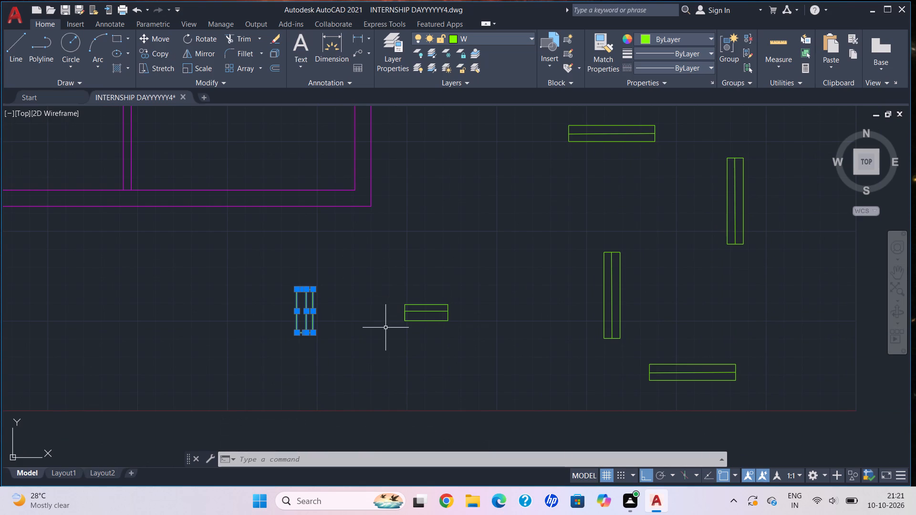
middle_click_drag(386, 329, 395, 276)
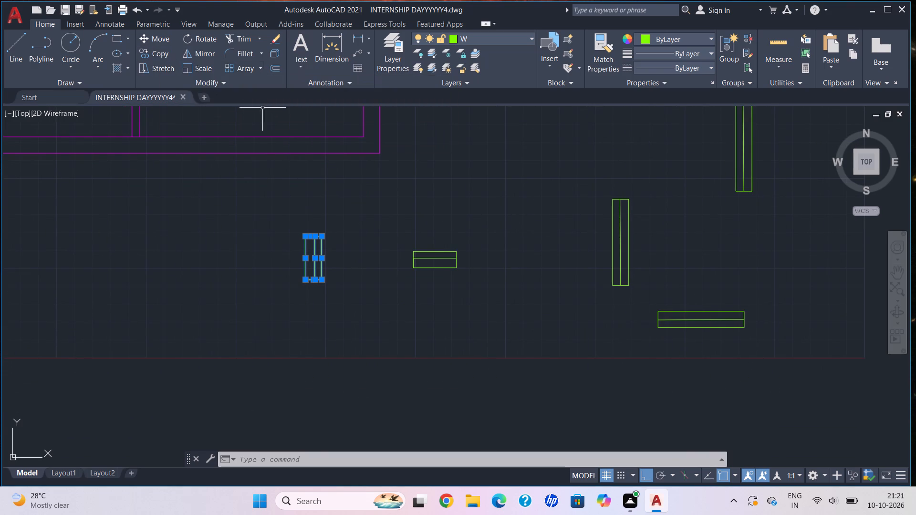
left_click(161, 52)
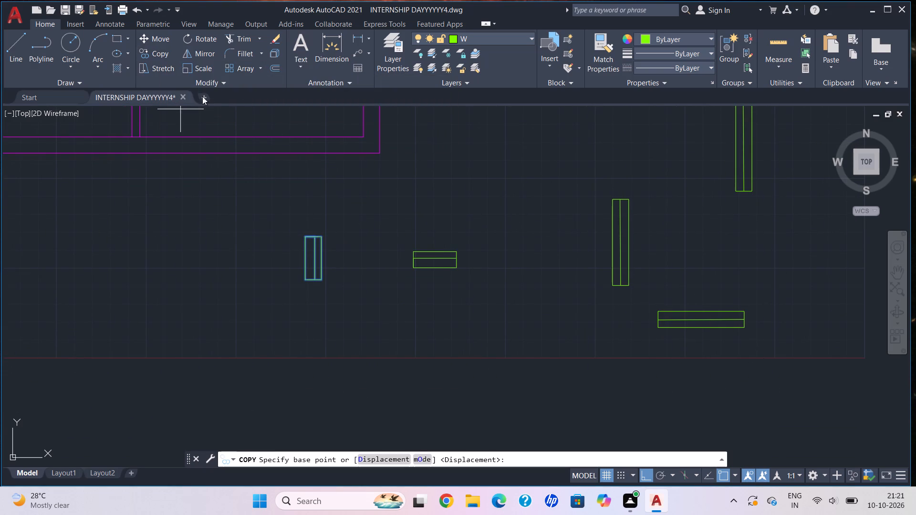
left_click_drag(304, 283, 310, 283)
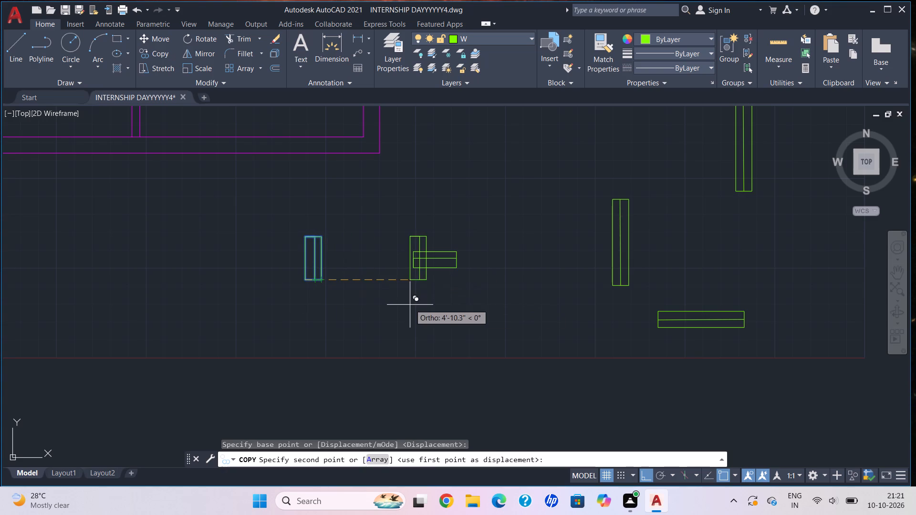
scroll(431, 252, "down", 2)
middle_click_drag(430, 249, 417, 330)
middle_click_drag(393, 143, 406, 253)
scroll(406, 254, "up", 2)
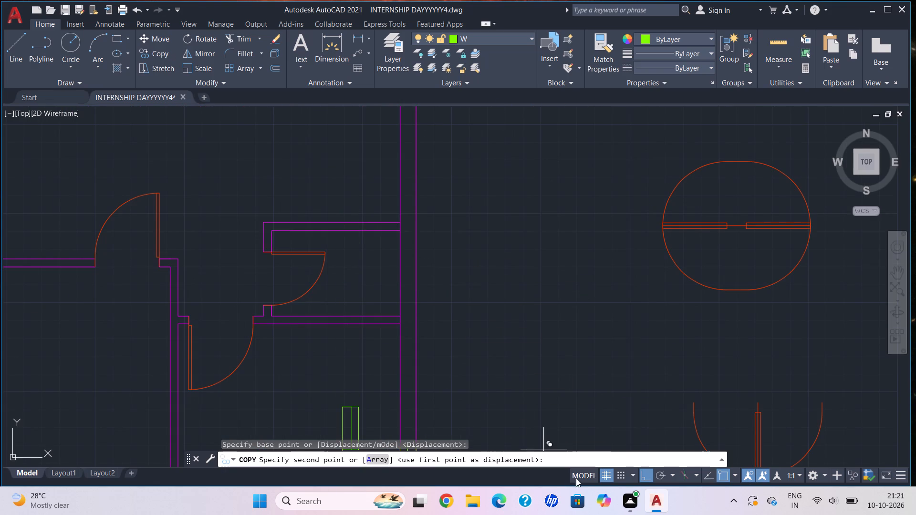
left_click(641, 474)
scroll(408, 290, "up", 3)
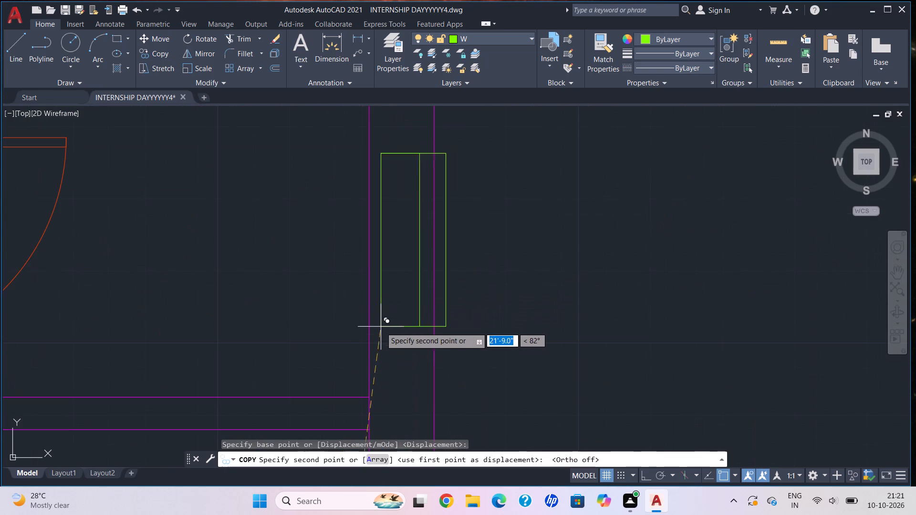
left_click(369, 339)
Place a spare copy of the vertical 2' window just outside the small room's right outer wall and finish copying.
scroll(520, 360, "down", 3)
middle_click_drag(521, 360, 504, 331)
left_click(556, 327)
key("Escape")
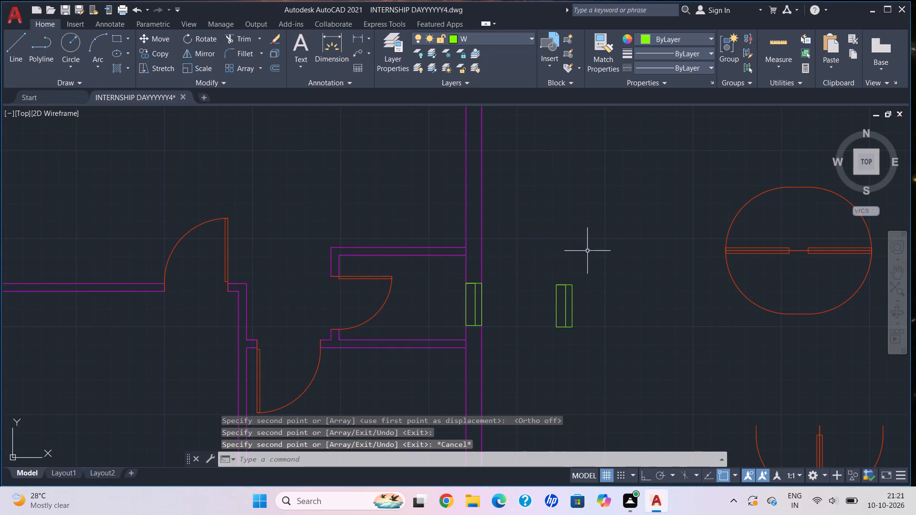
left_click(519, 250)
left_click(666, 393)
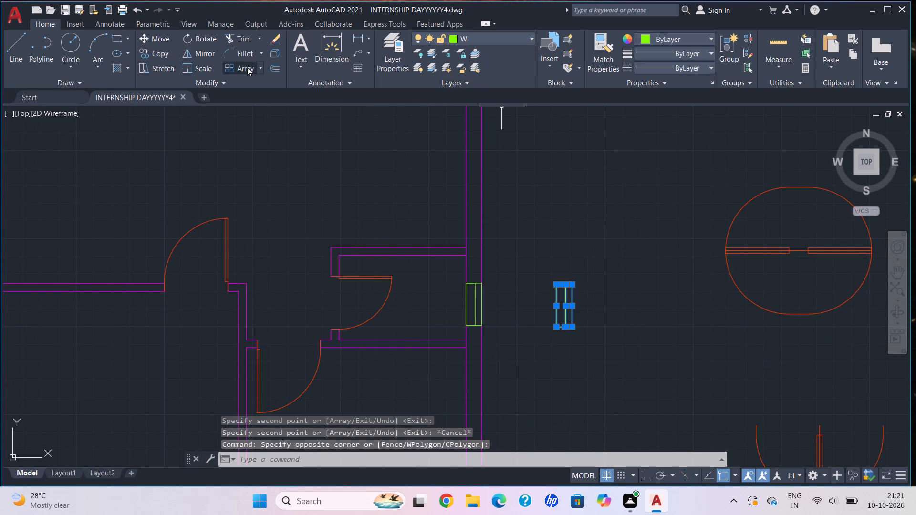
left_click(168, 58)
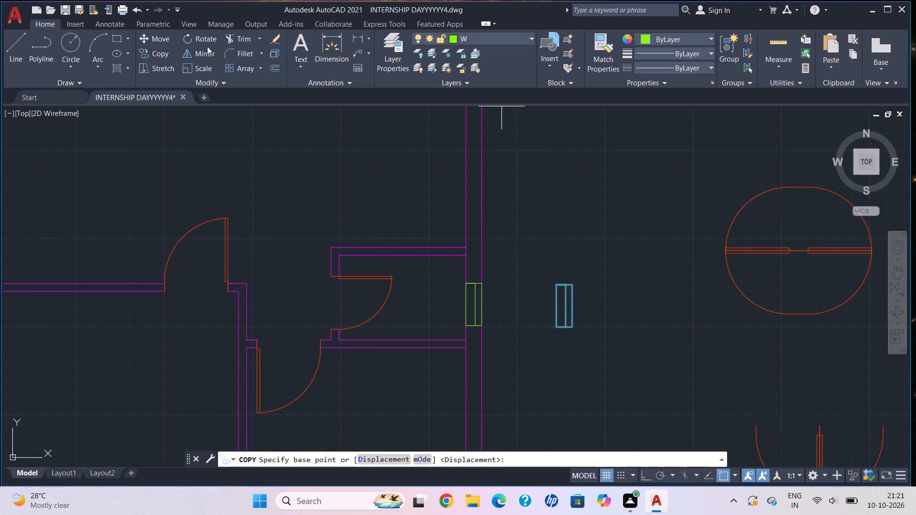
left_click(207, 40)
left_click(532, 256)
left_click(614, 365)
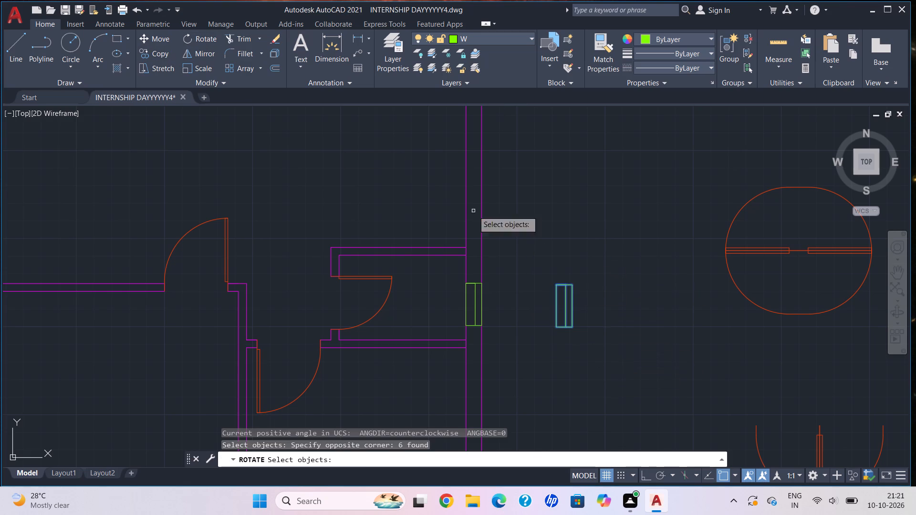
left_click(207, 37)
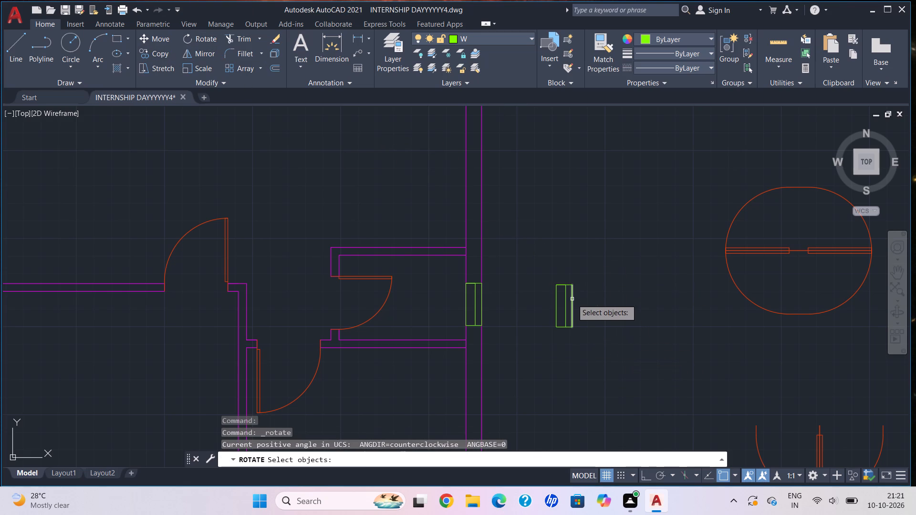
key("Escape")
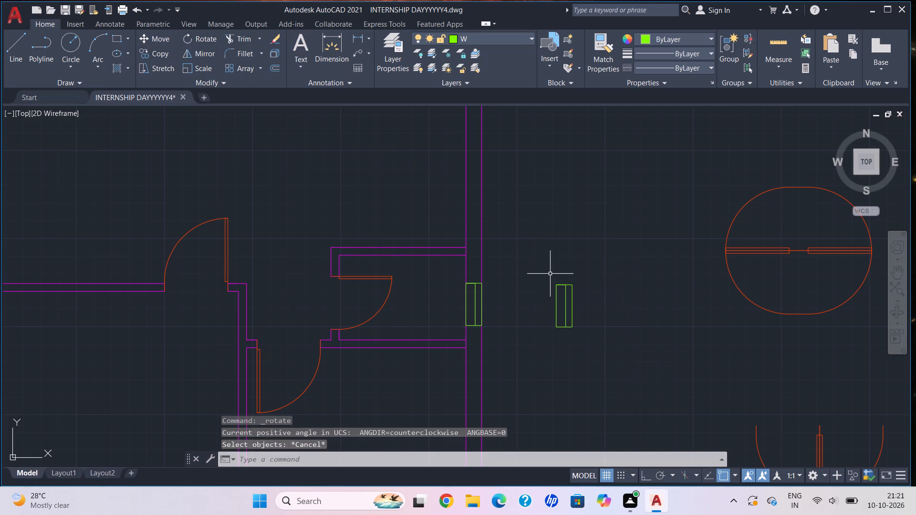
Rotate the spare 2' window outside the right wall to horizontal about the midpoint of its inner line.
left_click(538, 244)
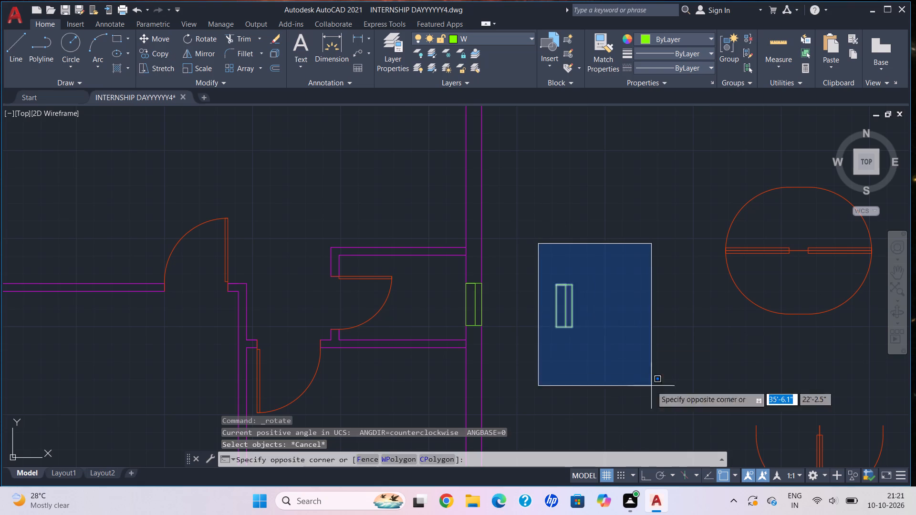
left_click(651, 386)
left_click(209, 39)
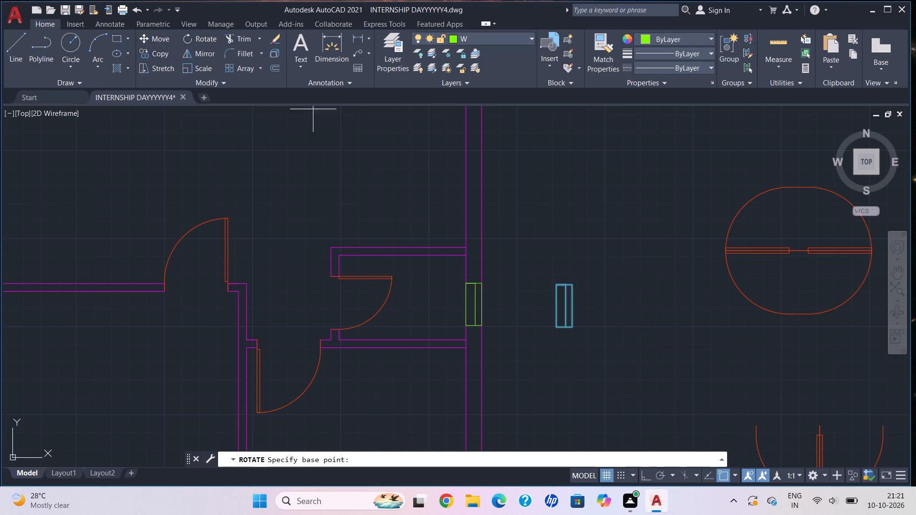
scroll(570, 334, "up", 2)
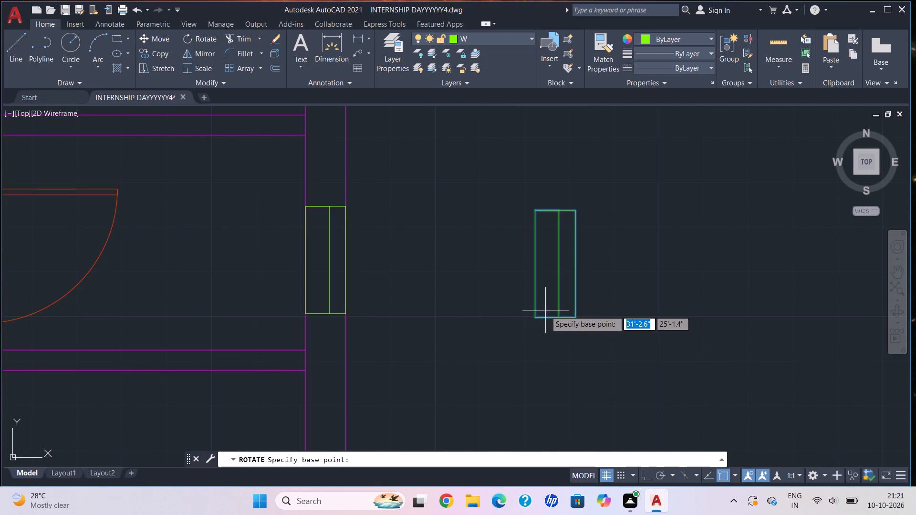
left_click(558, 263)
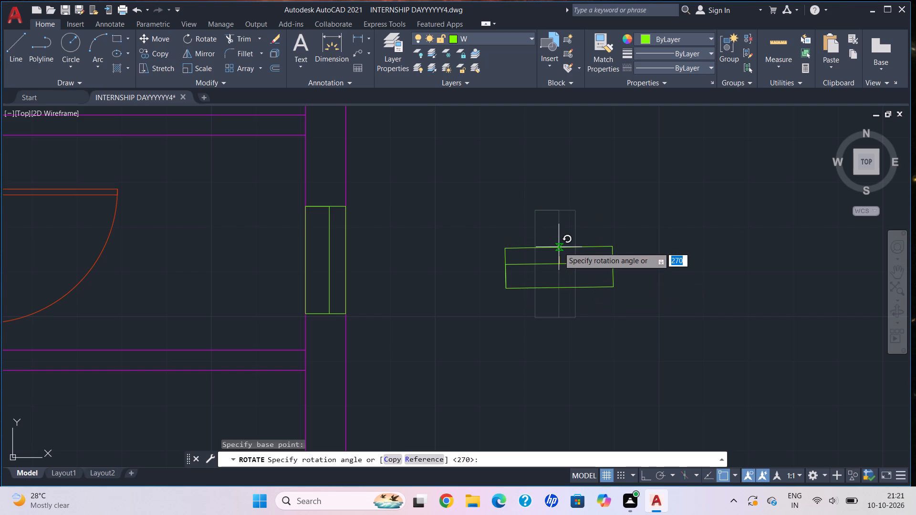
left_click(559, 247)
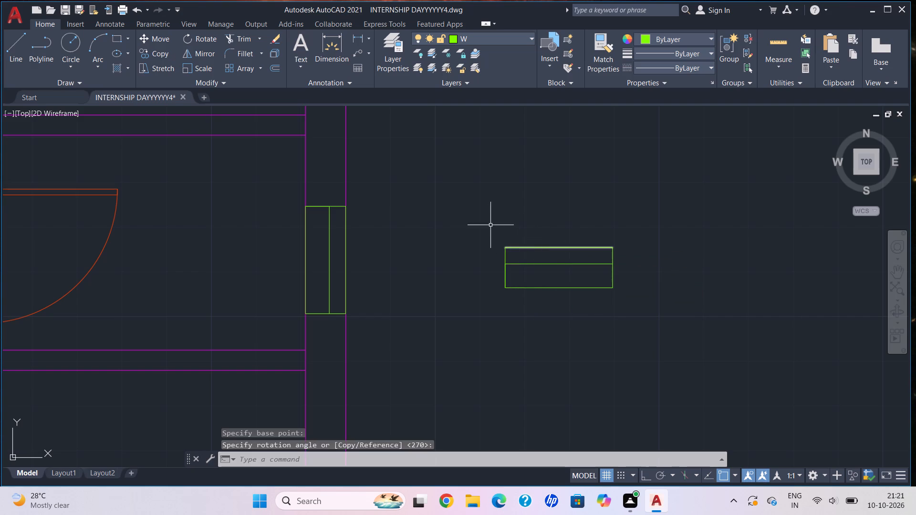
Select the whole horizontal 2' window symbol outside the right wall.
left_click(469, 222)
left_click(700, 322)
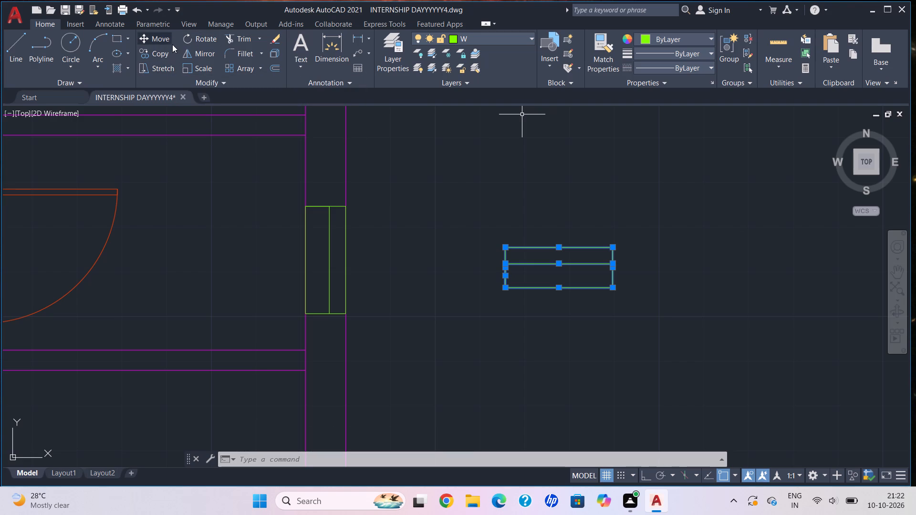
Copy the selected small window symbol from its lower-left corner onto the top exterior wall of the small upper-middle room.
left_click(164, 55)
left_click(504, 288)
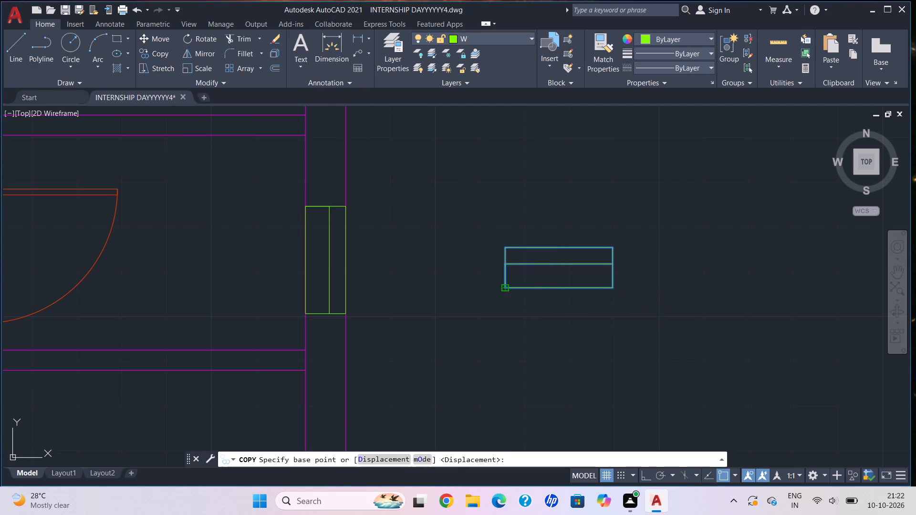
scroll(322, 249, "down", 5)
middle_click_drag(322, 249, 486, 359)
scroll(394, 264, "up", 4)
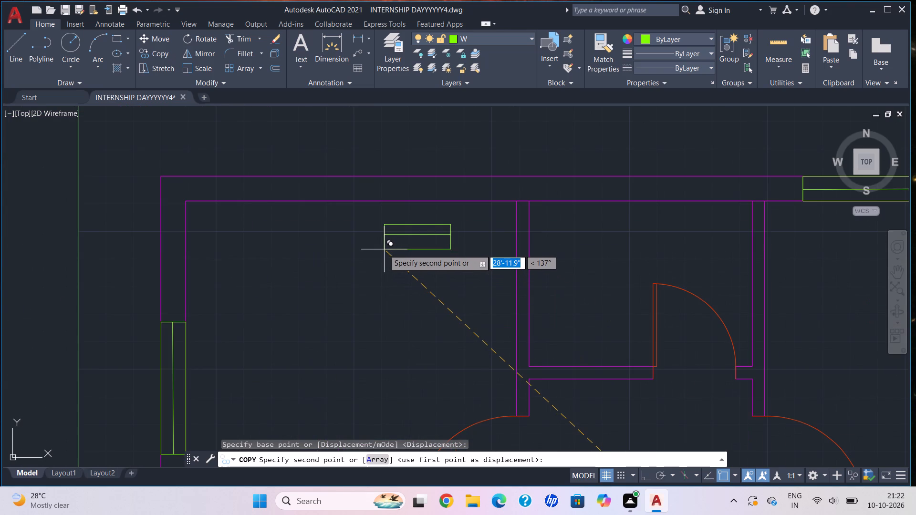
left_click(607, 201)
Draw a line about 3'-6" long along the wall's lower edge, from the right jamb of the middle room's lower door past its left jamb.
scroll(629, 275, "down", 4)
middle_click_drag(477, 307, 447, 263)
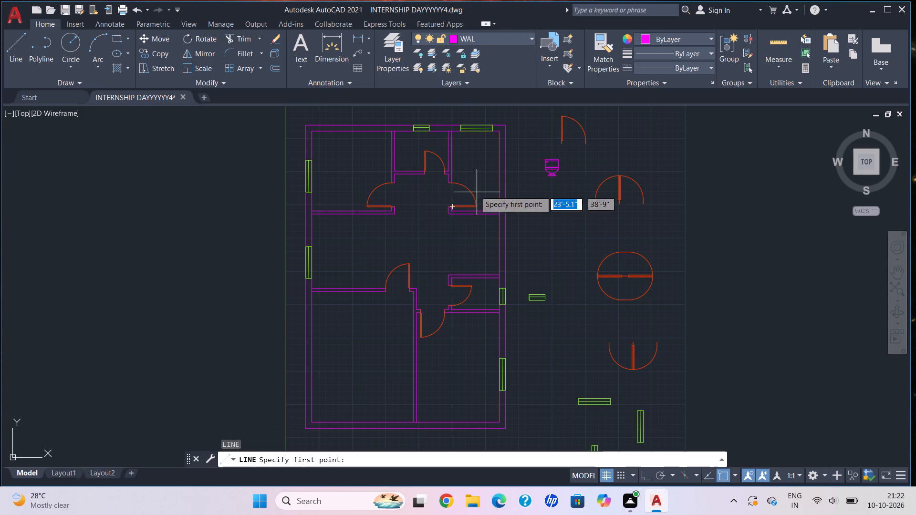
middle_click_drag(421, 180, 442, 213)
scroll(420, 329, "up", 3)
middle_click_drag(421, 330, 420, 306)
scroll(436, 298, "up", 2)
left_click(477, 281)
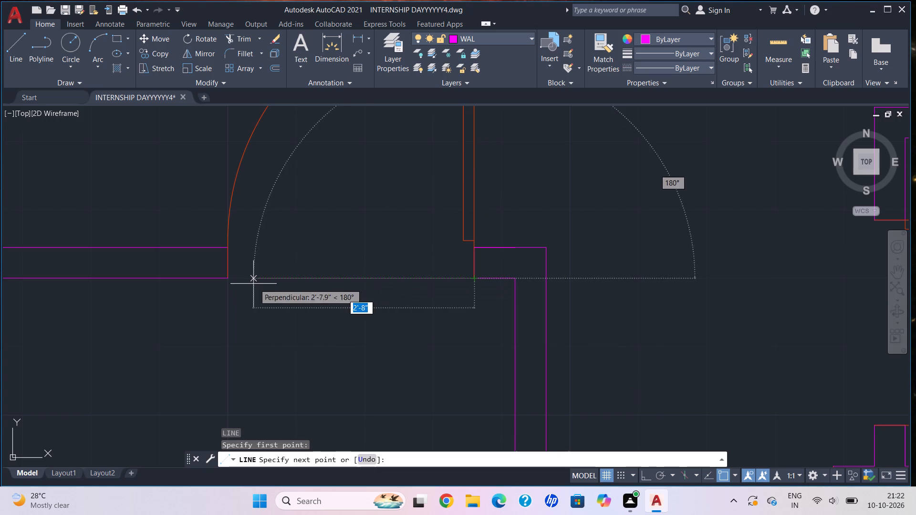
left_click(187, 278)
With Ortho on, continue the line 2' down, across to the wall, 1' up and back across, forming two treads below the door.
scroll(173, 353, "down", 2)
left_click(651, 478)
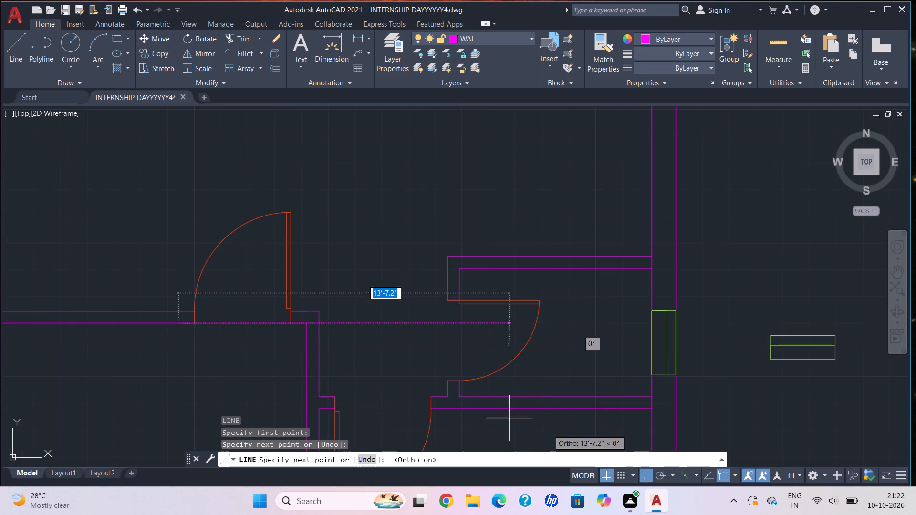
scroll(180, 327, "up", 4)
scroll(445, 322, "up", 2)
scroll(405, 372, "down", 4)
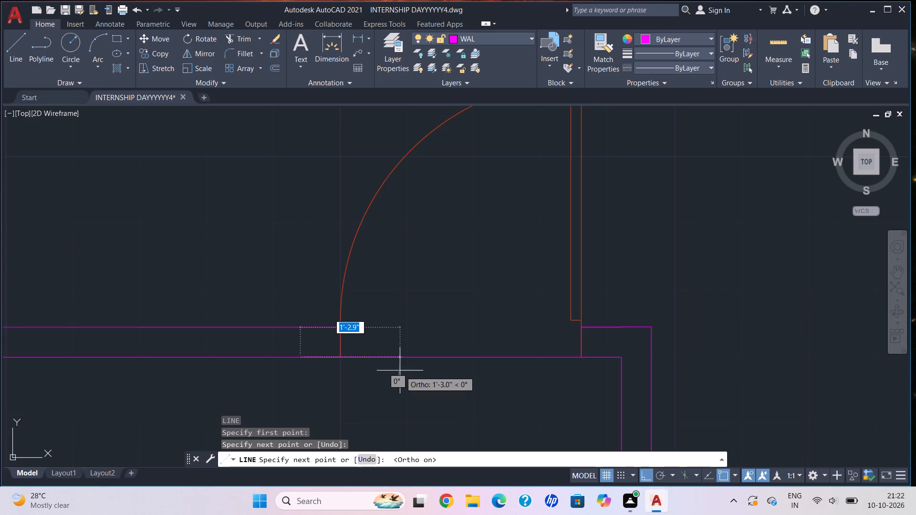
middle_click_drag(400, 371, 365, 249)
type("2'")
key("Return")
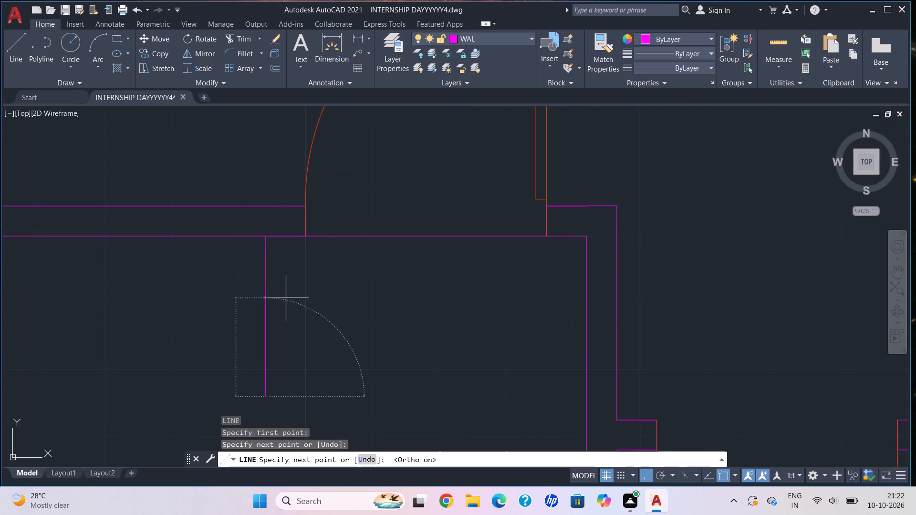
left_click(586, 398)
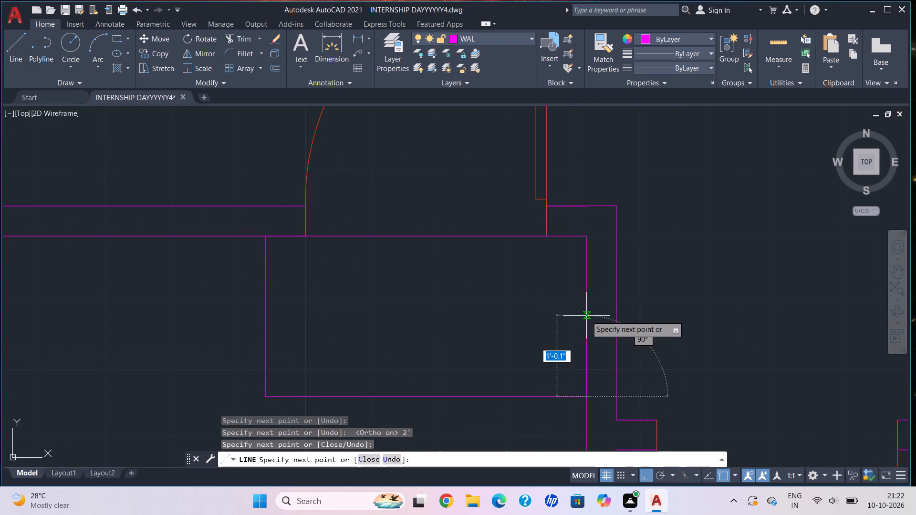
type("1'")
key("Return")
scroll(586, 316, "down", 1)
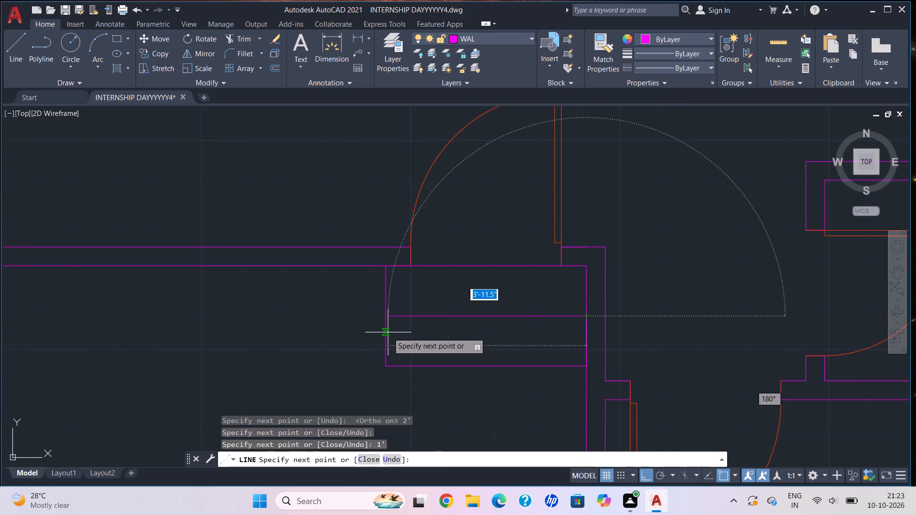
left_click(382, 317)
key("Escape")
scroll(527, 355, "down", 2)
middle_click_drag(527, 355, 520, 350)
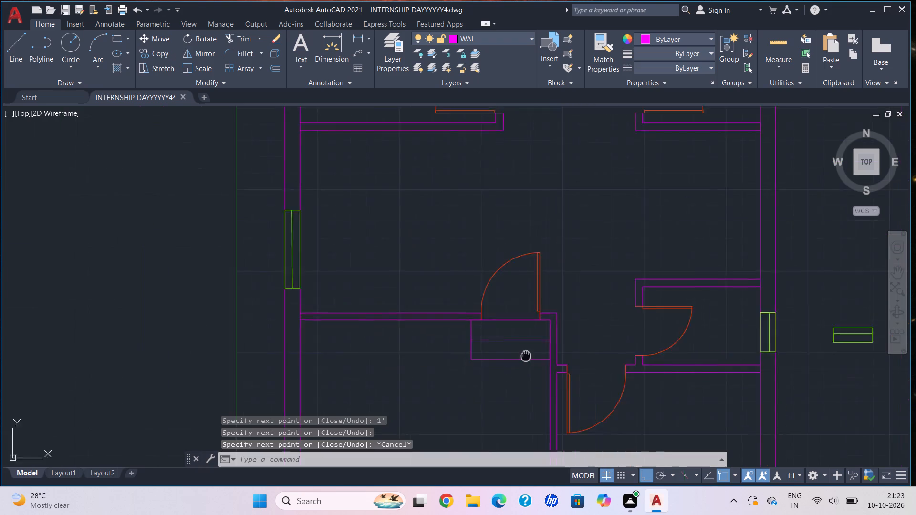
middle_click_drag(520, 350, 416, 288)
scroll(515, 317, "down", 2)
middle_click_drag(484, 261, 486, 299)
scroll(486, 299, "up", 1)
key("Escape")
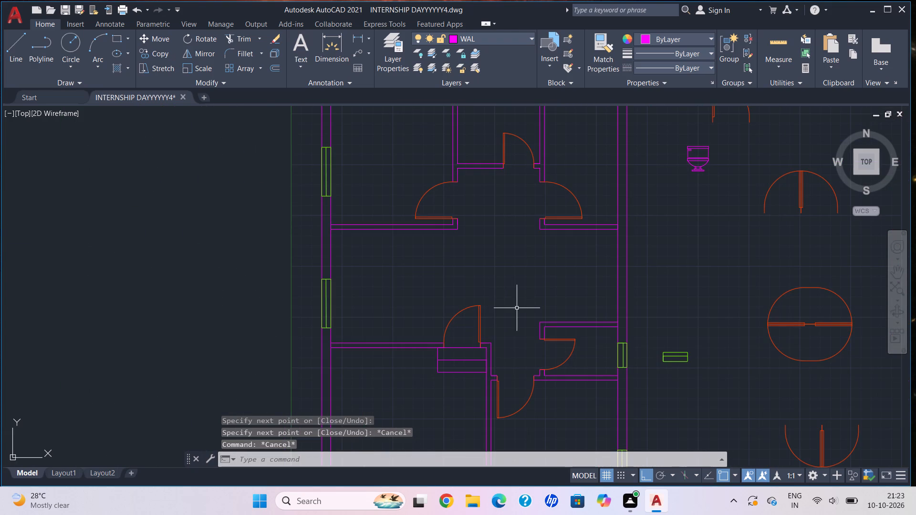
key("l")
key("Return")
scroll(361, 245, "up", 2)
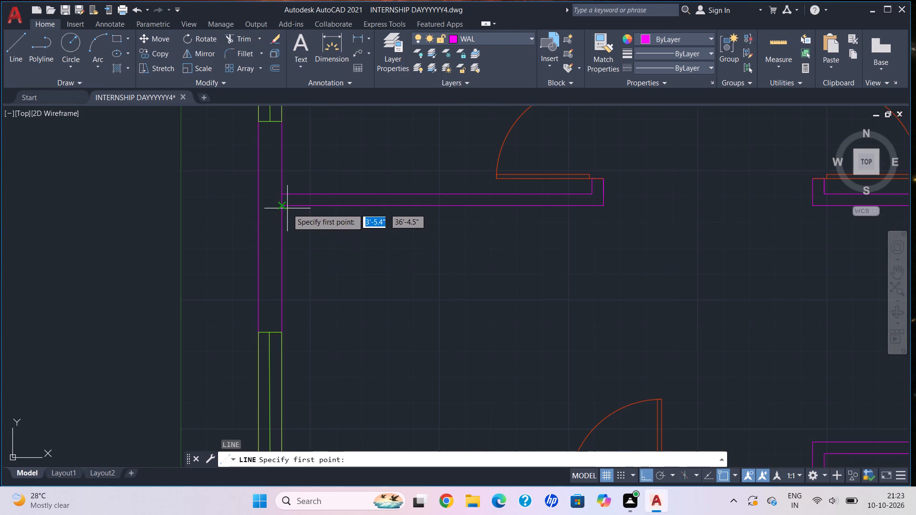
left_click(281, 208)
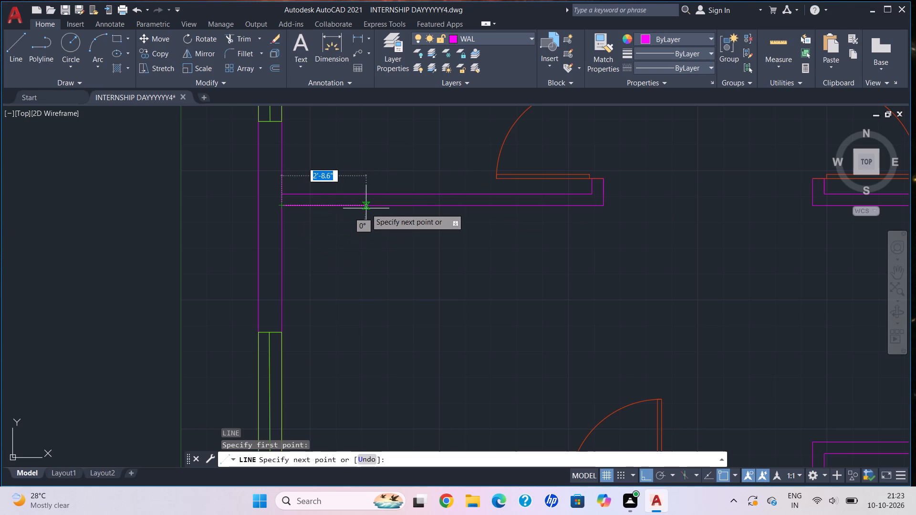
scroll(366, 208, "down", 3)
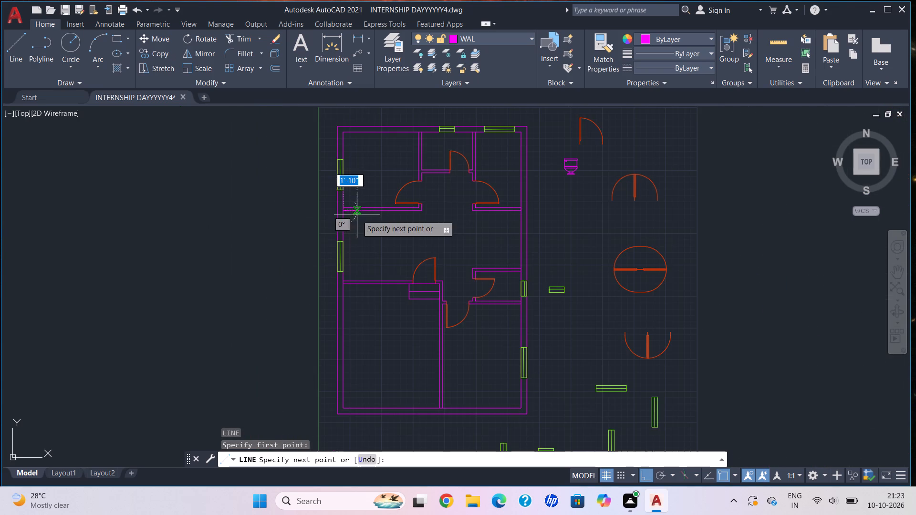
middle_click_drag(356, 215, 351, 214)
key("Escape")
Start a line where the upper-right room's lower wall meets the exterior wall and run it 3' along that wall's underside.
scroll(401, 252, "down", 2)
middle_click_drag(400, 251, 206, 234)
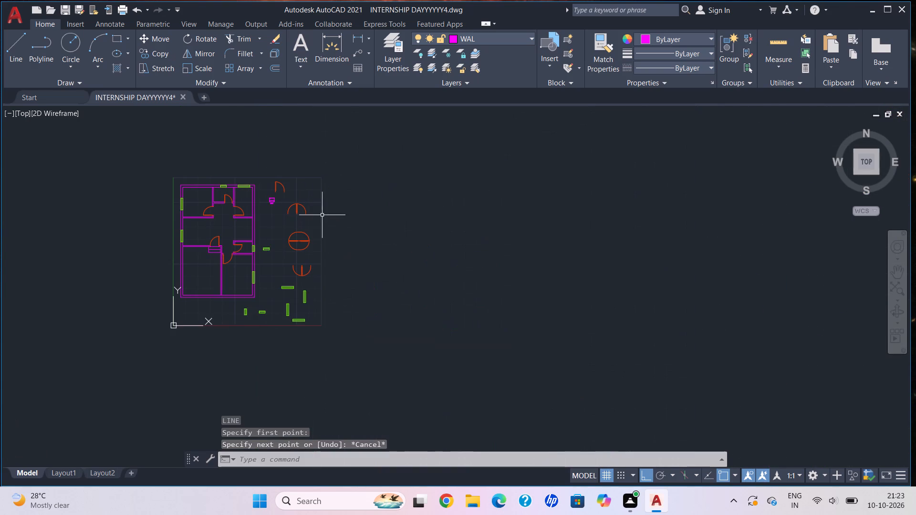
scroll(252, 226, "up", 4)
key("l")
key("Return")
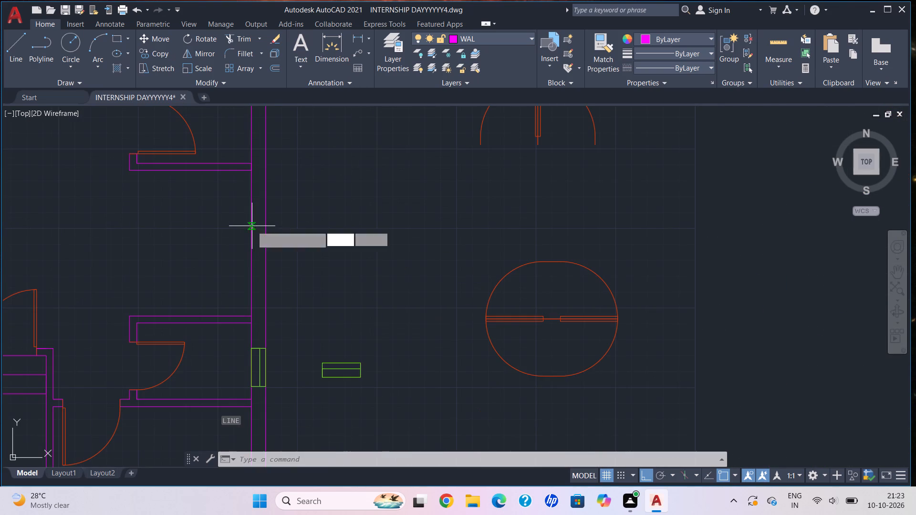
middle_click_drag(290, 232, 349, 244)
left_click(312, 183)
scroll(274, 180, "up", 2)
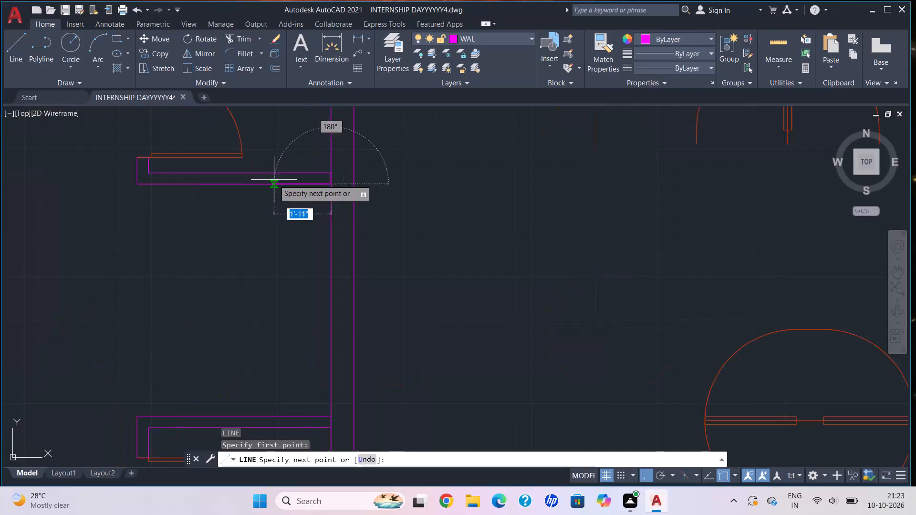
scroll(274, 180, "up", 1)
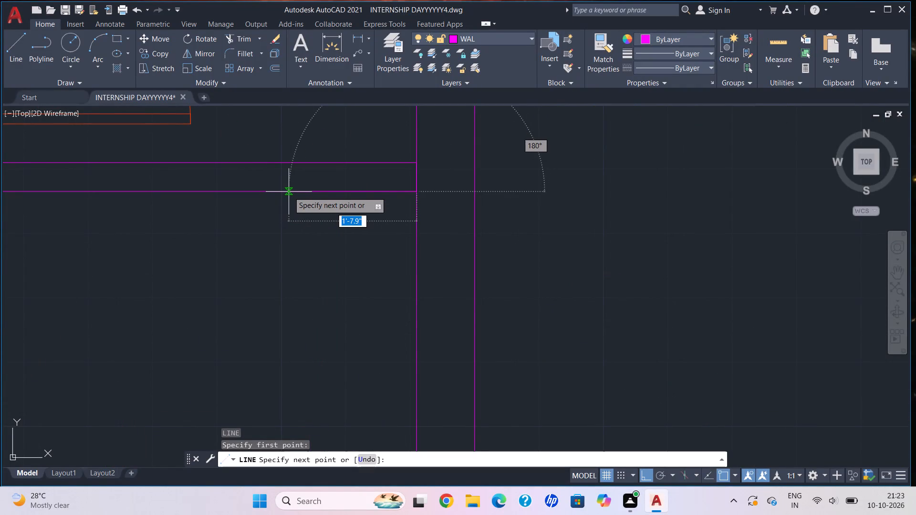
type("3'")
key("Return")
Continue the line 3' down, 3' left and back up to the wall, outlining a 3' square below it.
scroll(278, 326, "up", 1)
scroll(278, 331, "down", 1)
middle_click_drag(278, 331, 310, 285)
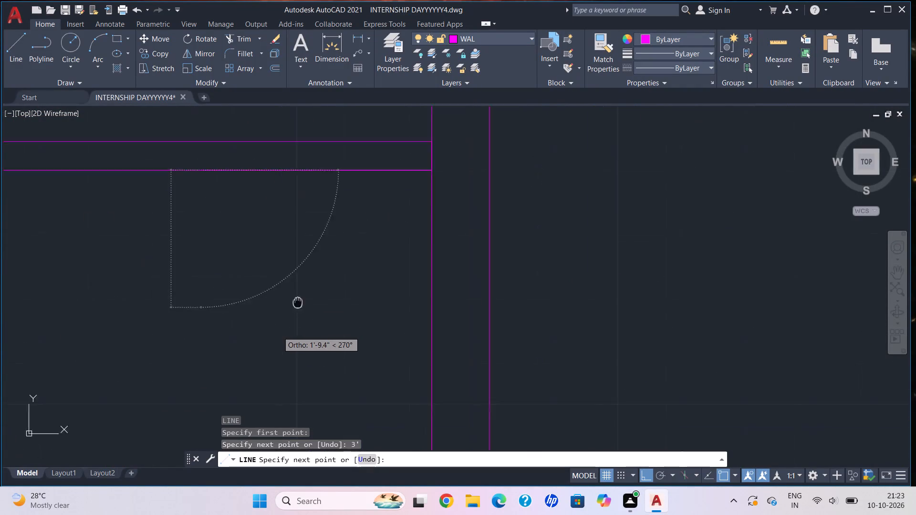
middle_click_drag(310, 285, 387, 187)
scroll(326, 233, "down", 2)
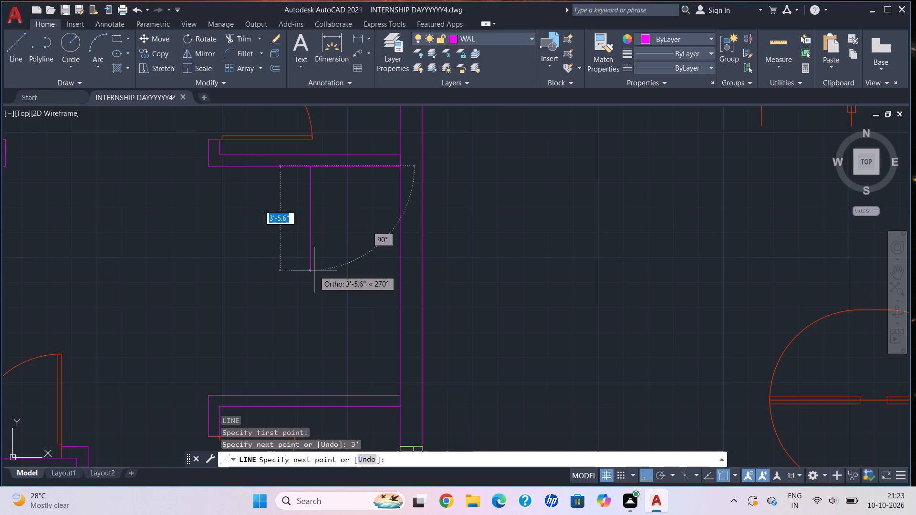
scroll(314, 270, "down", 2)
type("3'")
key("Return")
scroll(300, 269, "down", 1)
scroll(300, 269, "up", 2)
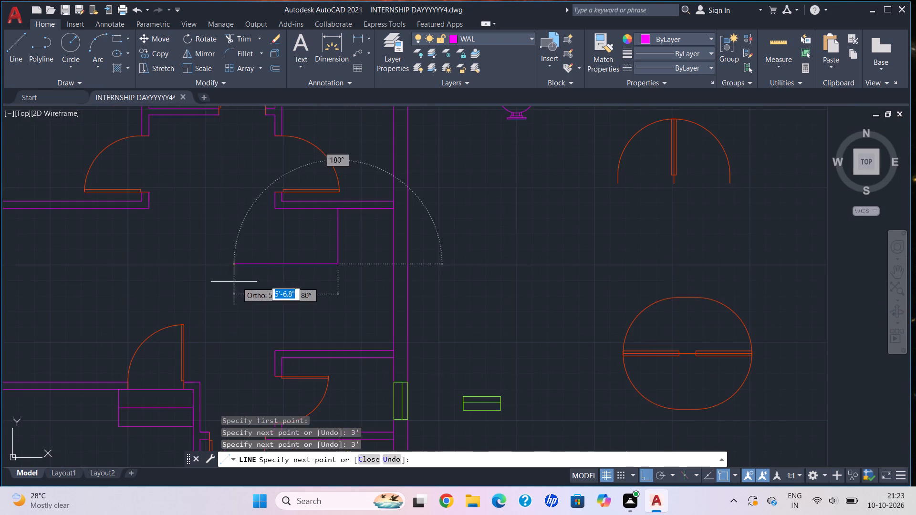
scroll(307, 254, "up", 2)
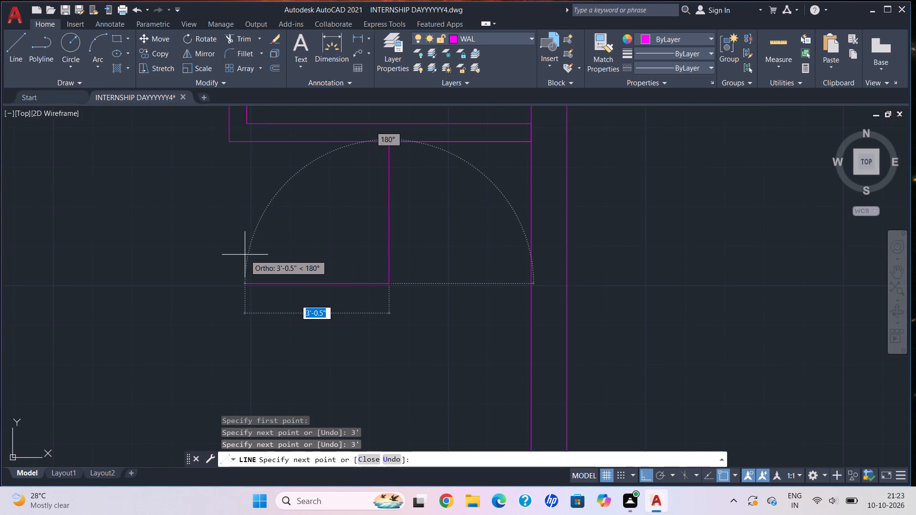
key("3")
key("apostrophe")
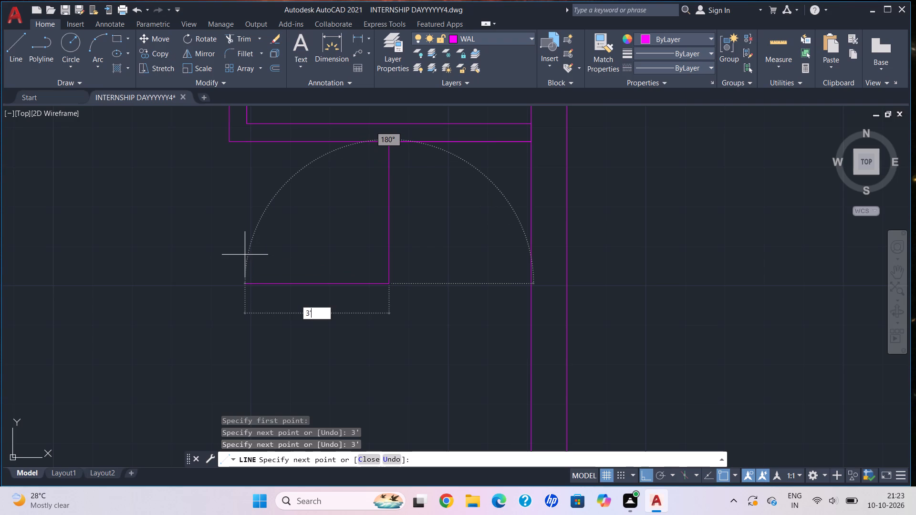
key("Return")
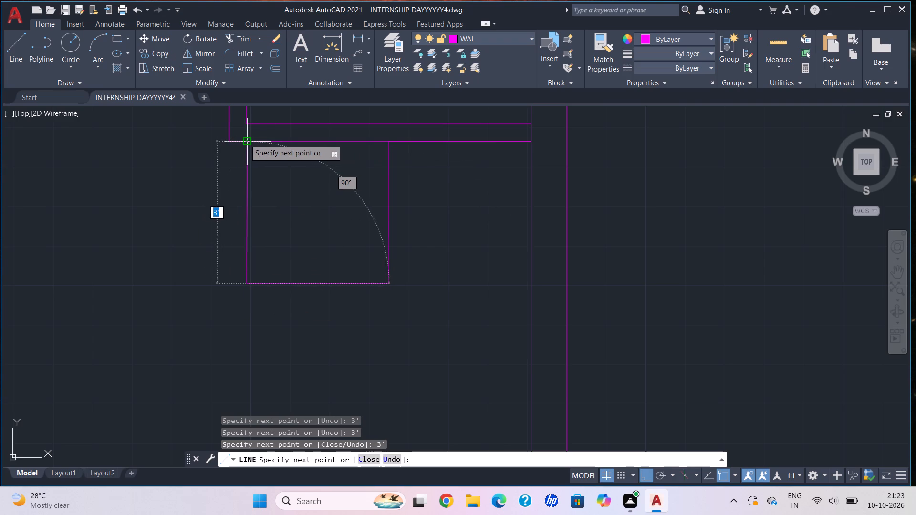
left_click(245, 139)
key("Escape")
Draw a second 3' square on top of the lower partition wall, aligned vertically with the upper square.
scroll(344, 299, "down", 1)
middle_click_drag(345, 297, 341, 219)
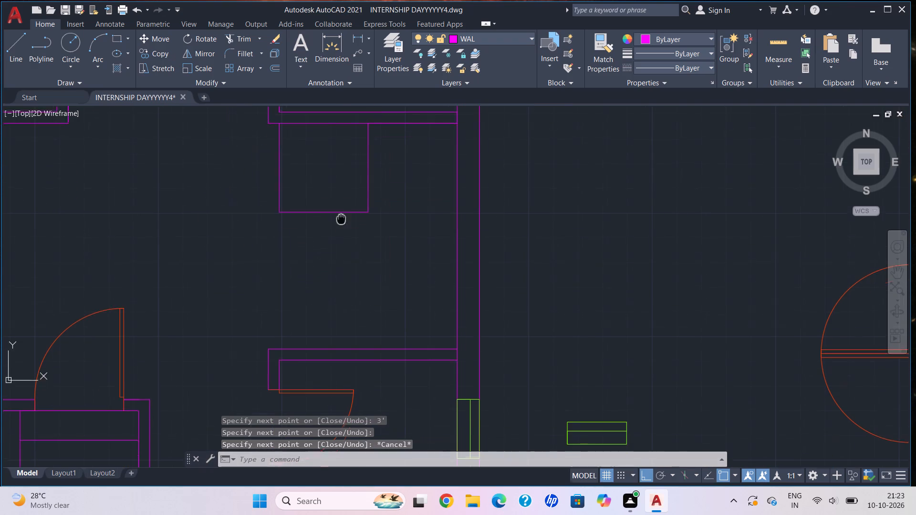
middle_click_drag(341, 219, 341, 218)
key("l")
key("Return")
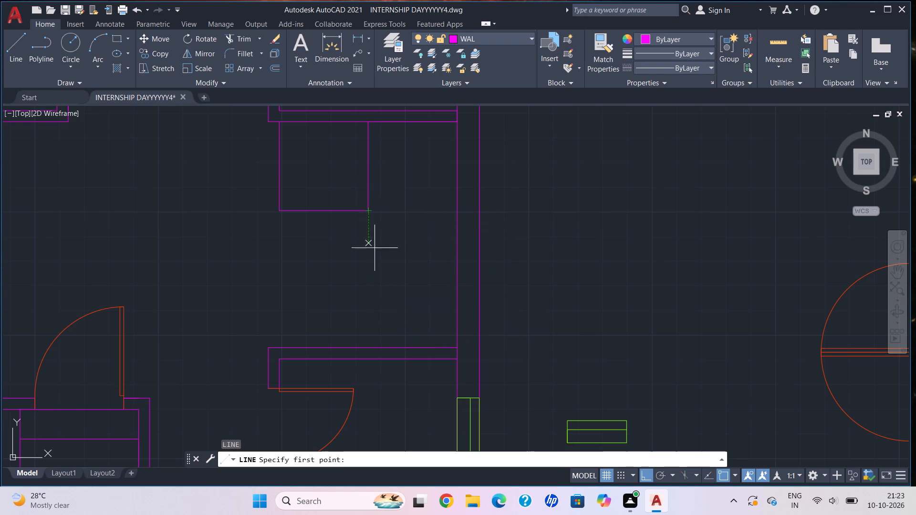
left_click(370, 349)
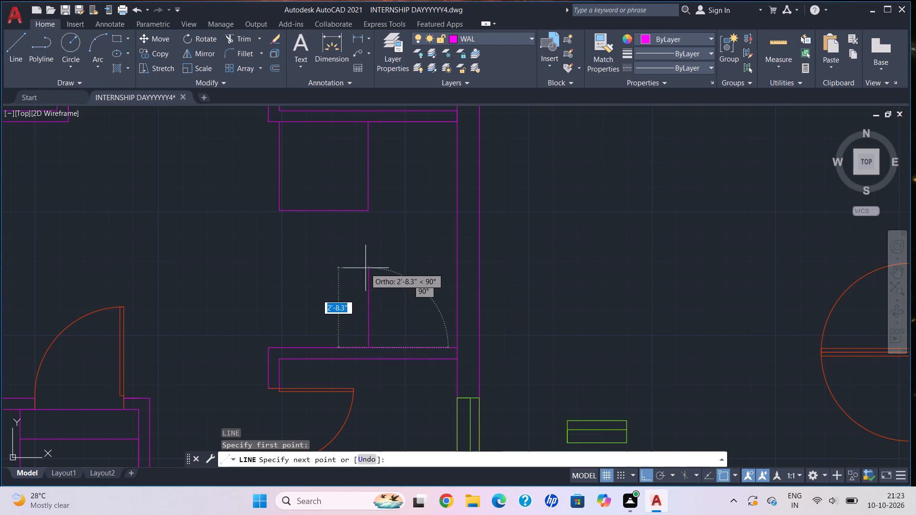
type("3'")
key("Return")
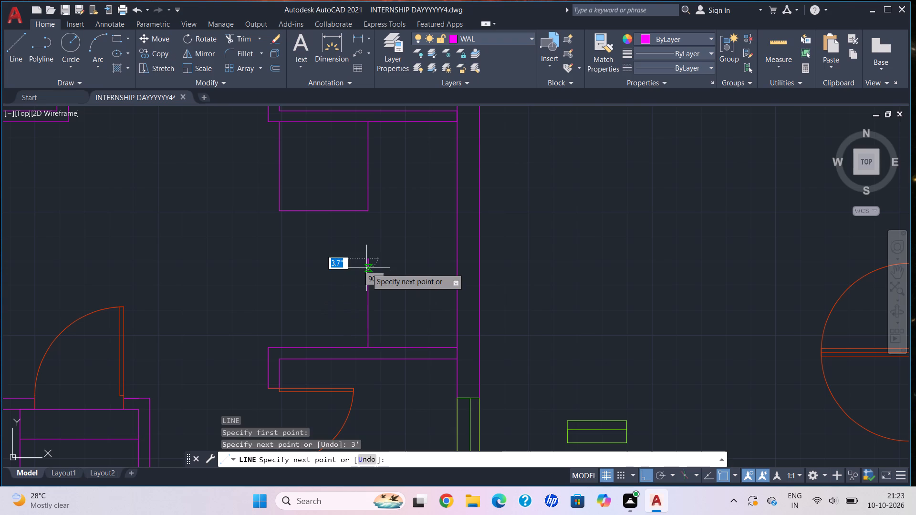
type("3'")
key("Return")
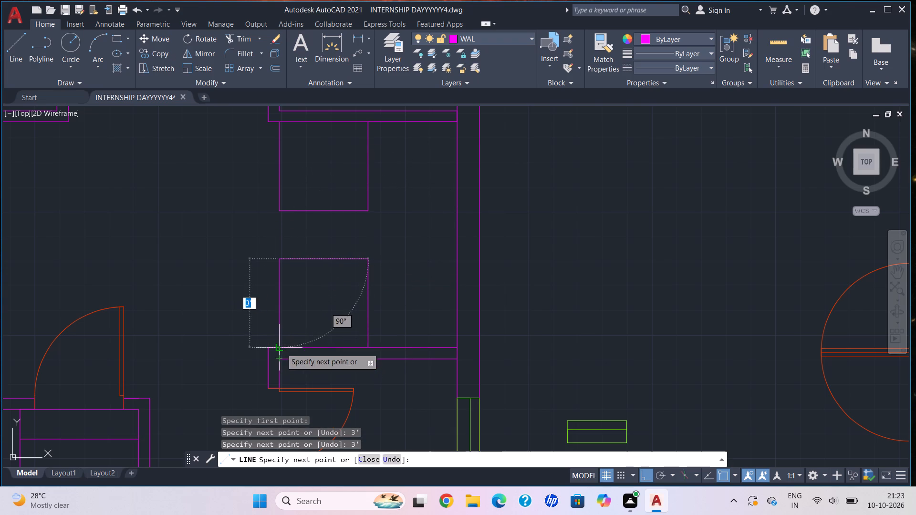
left_click(281, 348)
key("Escape")
Draw a 3' horizontal line from the upper square's lower-right corner to the inner face of the exterior wall.
middle_click_drag(358, 288, 352, 337)
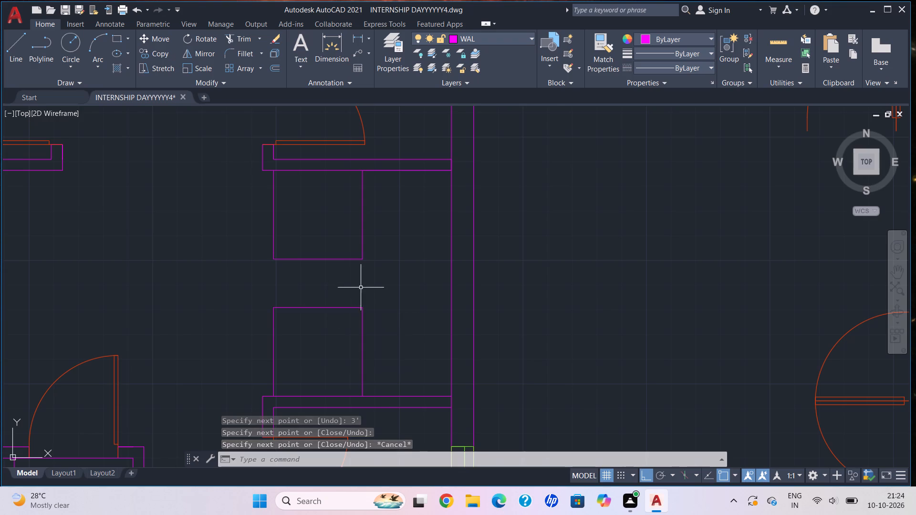
scroll(364, 283, "down", 1)
middle_click(378, 281)
scroll(373, 274, "up", 2)
key("l")
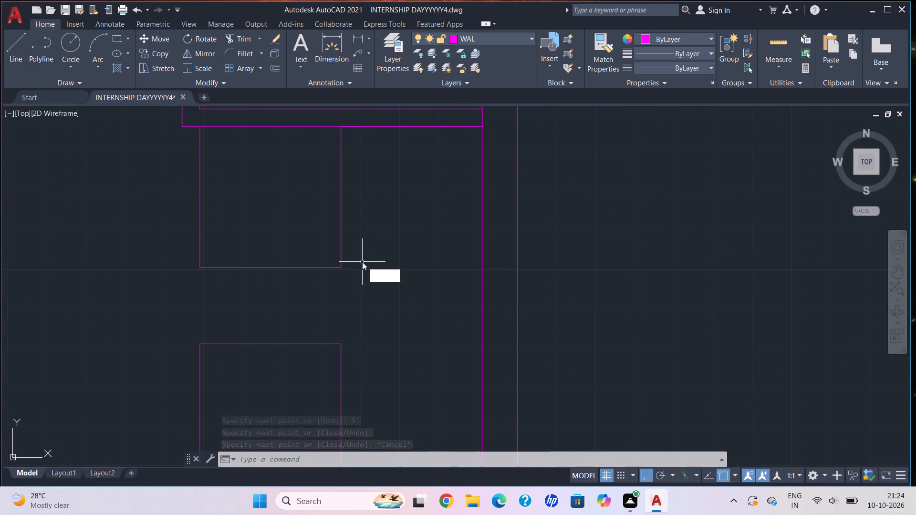
key("Return")
left_click(341, 267)
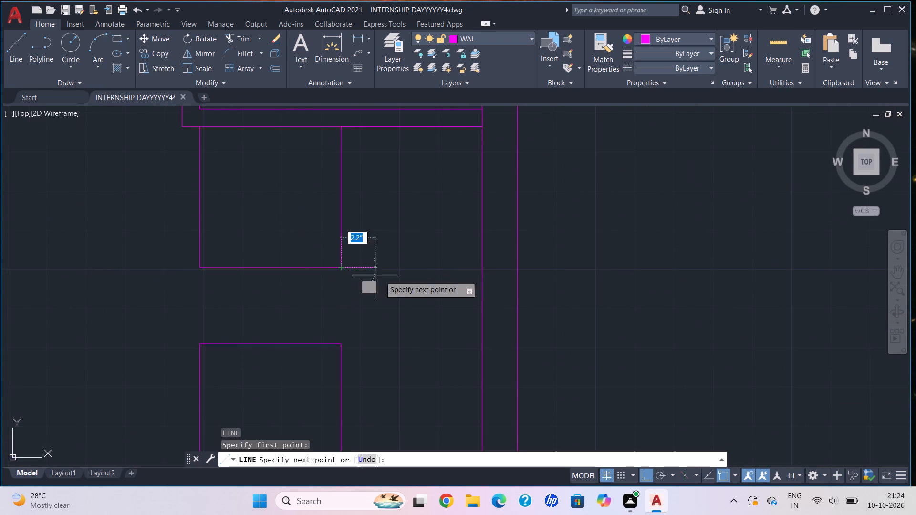
scroll(429, 275, "down", 1)
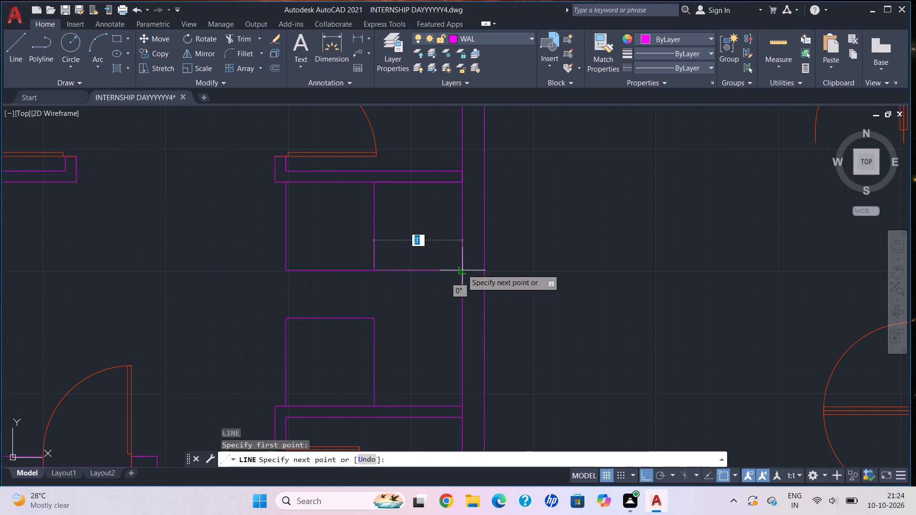
left_click(462, 269)
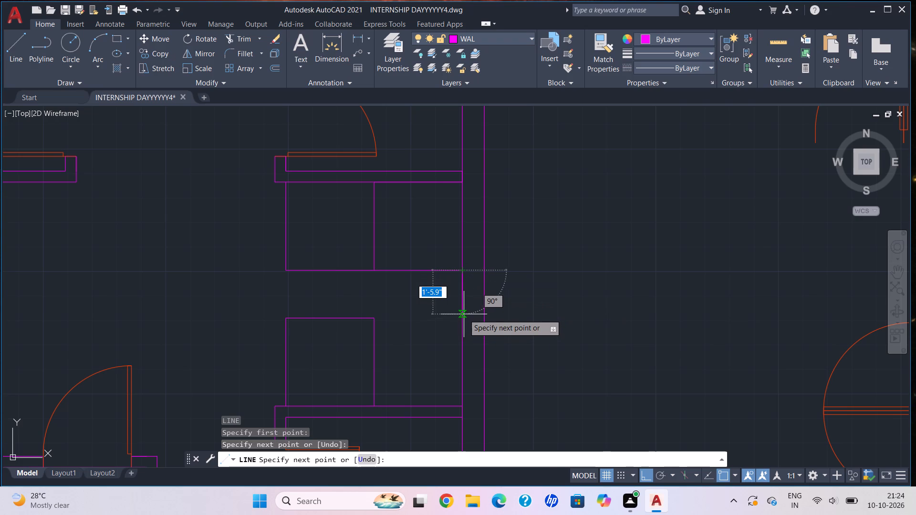
key("Escape")
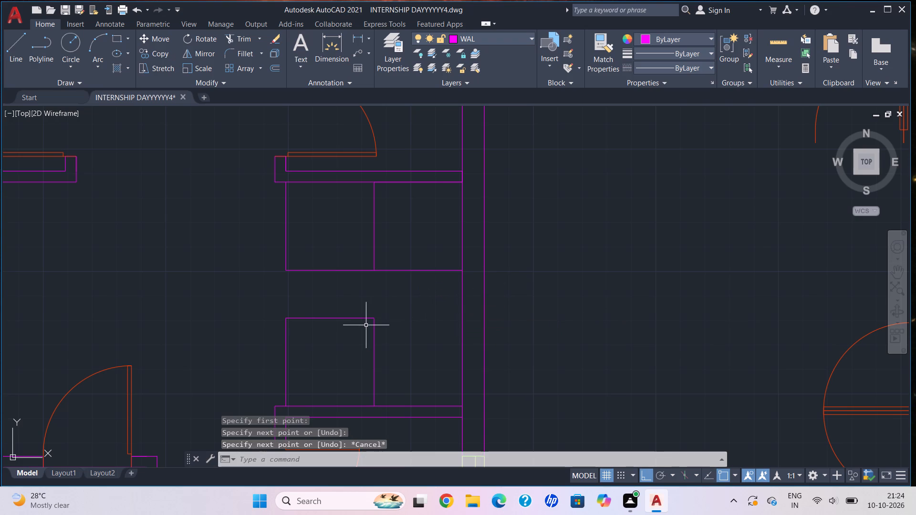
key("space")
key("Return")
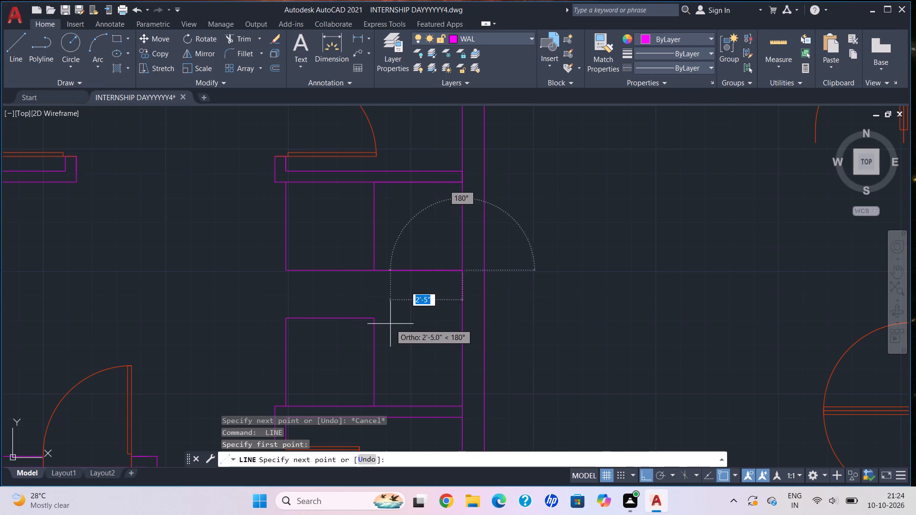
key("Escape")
Draw a line from the upper square's lower-right corner down to the lower square's upper-right corner, continuing horizontally to the exterior wall's inner face.
key("space")
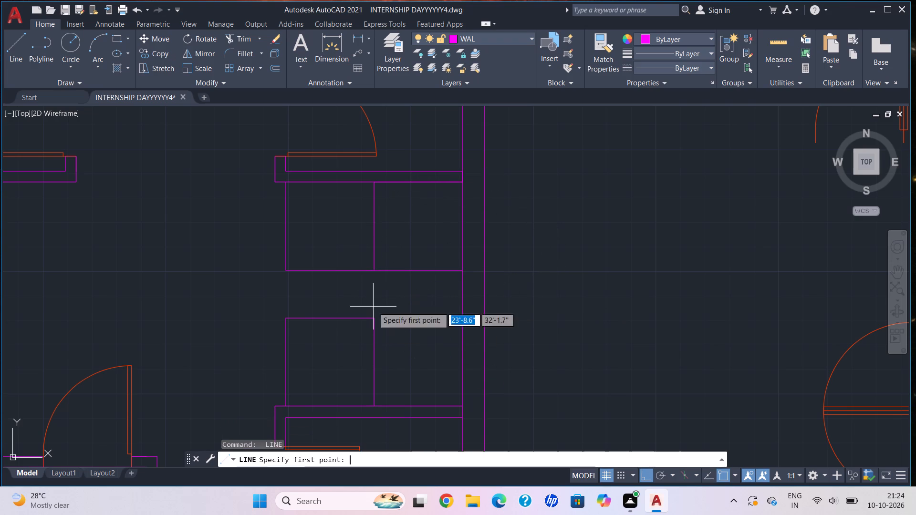
left_click(374, 274)
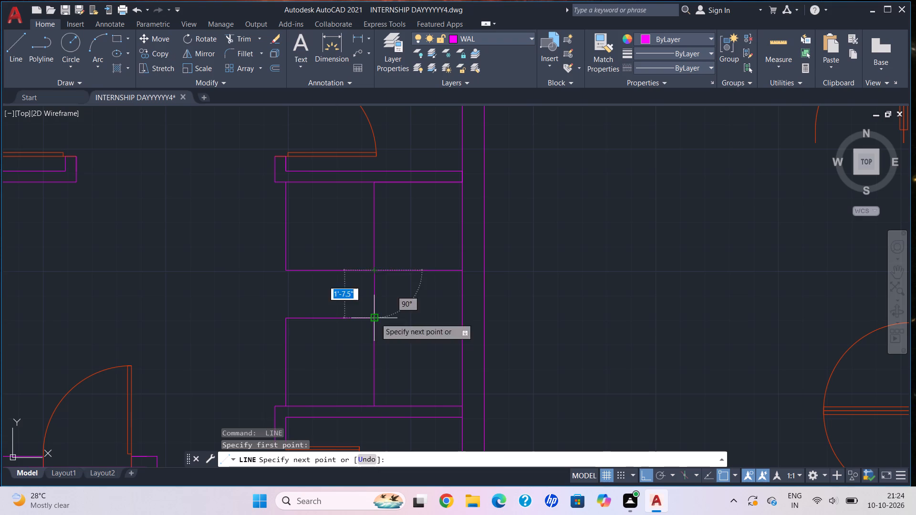
left_click(375, 318)
left_click(462, 320)
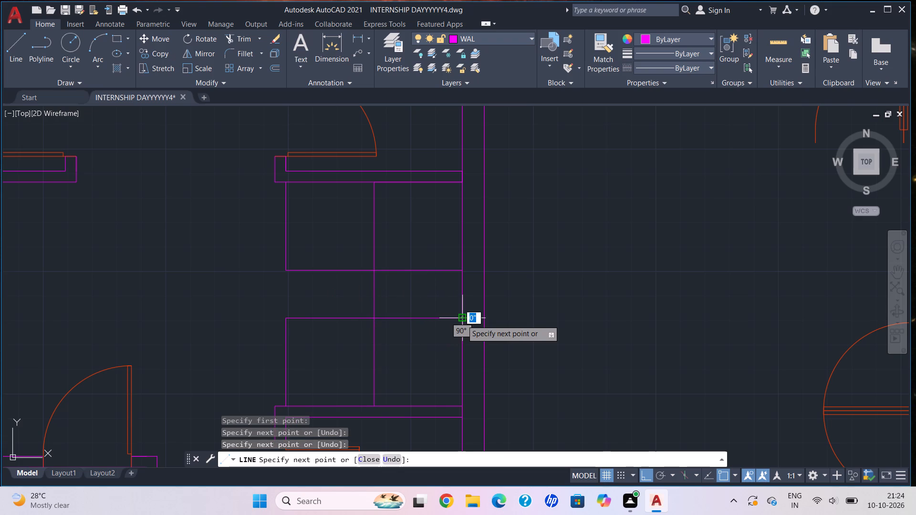
key("Escape")
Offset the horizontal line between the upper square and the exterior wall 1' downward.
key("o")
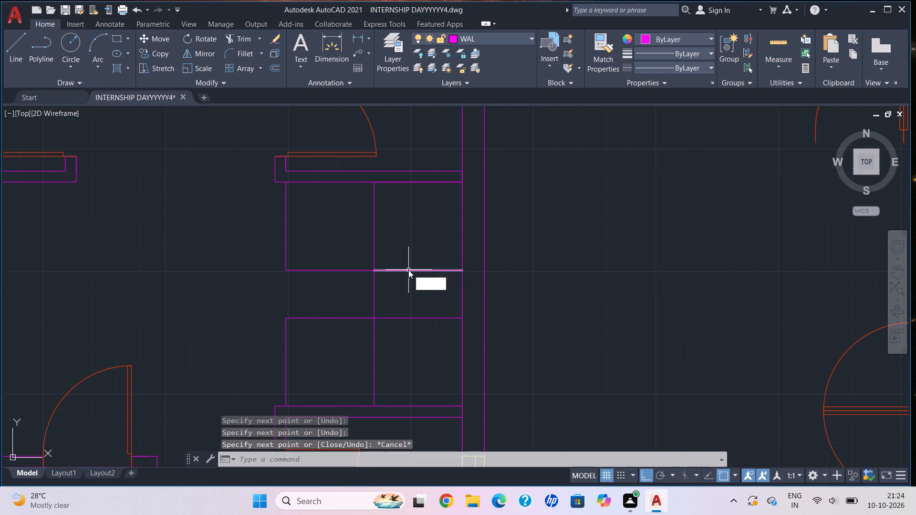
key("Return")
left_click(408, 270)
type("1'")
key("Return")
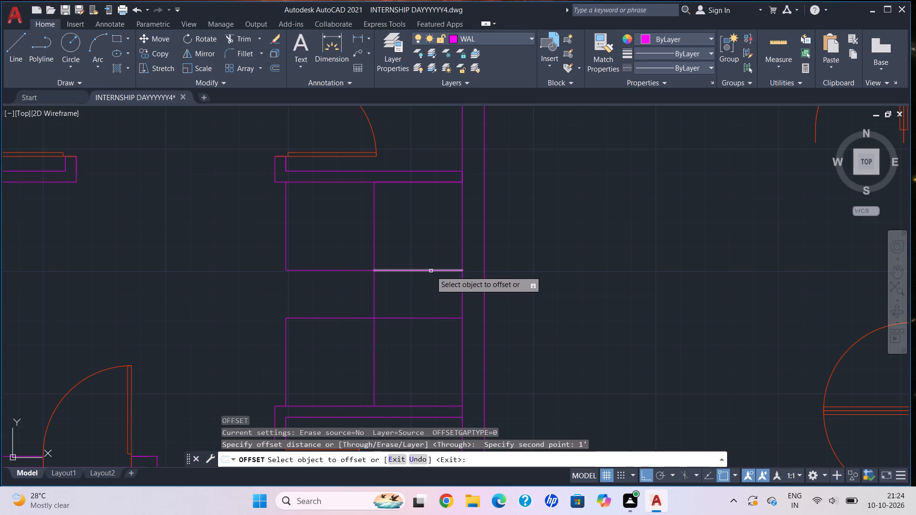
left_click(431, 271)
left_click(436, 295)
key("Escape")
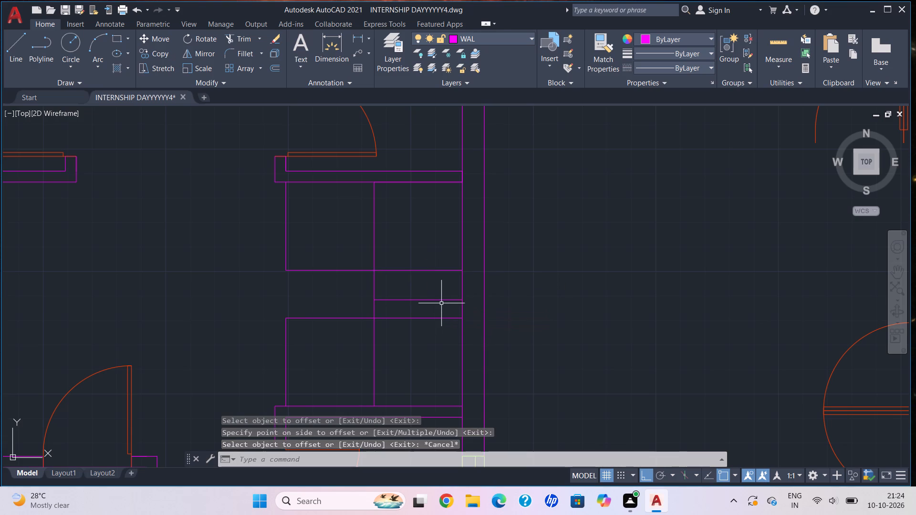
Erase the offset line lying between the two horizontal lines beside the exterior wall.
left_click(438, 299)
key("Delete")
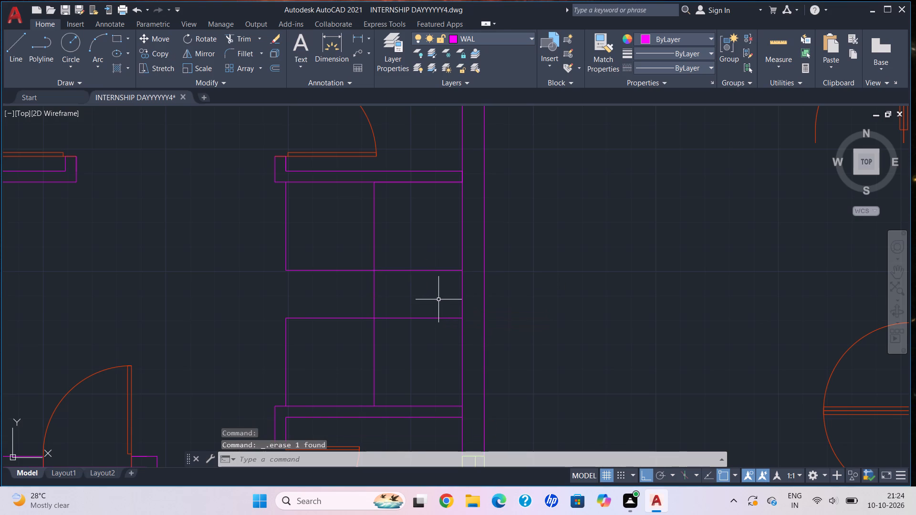
Draw a 3' horizontal line from about the middle of the vertical line joining the squares to the exterior wall's inner face.
key("l")
key("Return")
scroll(391, 334, "up", 2)
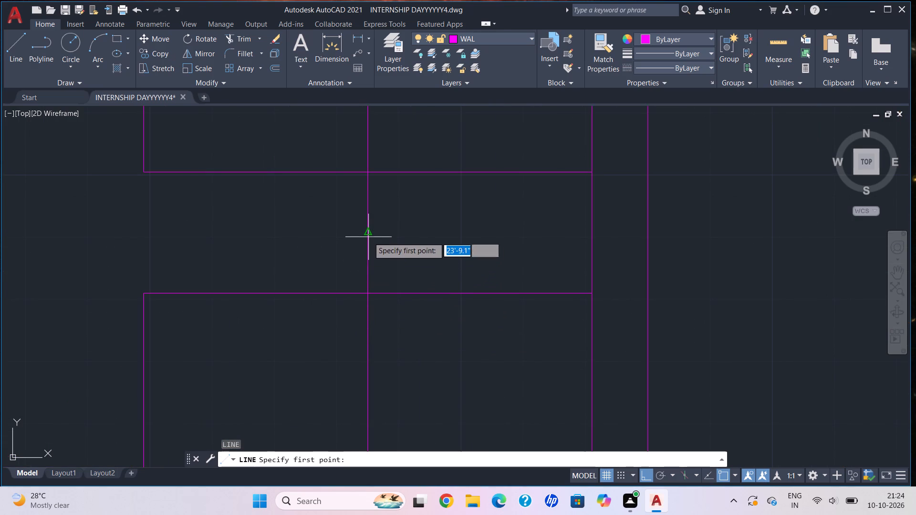
scroll(363, 233, "up", 4)
scroll(503, 248, "down", 2)
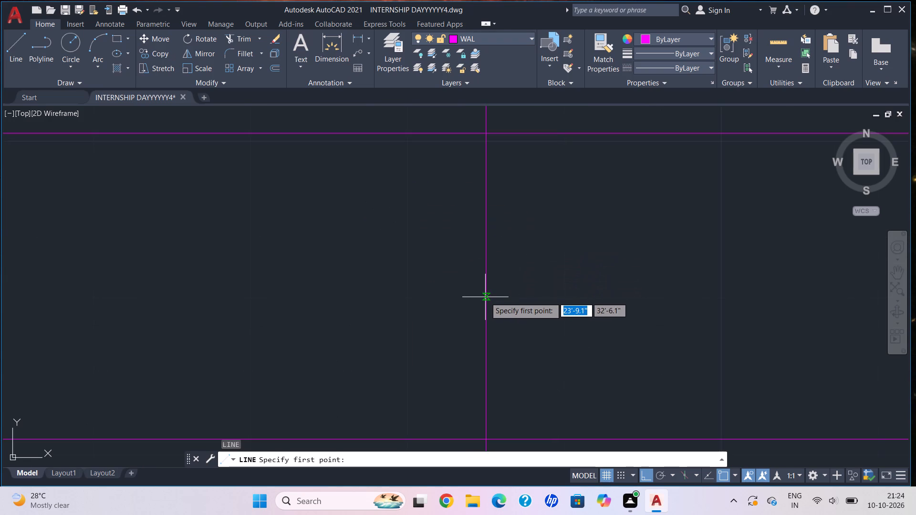
left_click(485, 297)
scroll(721, 293, "down", 4)
middle_click_drag(684, 291, 538, 290)
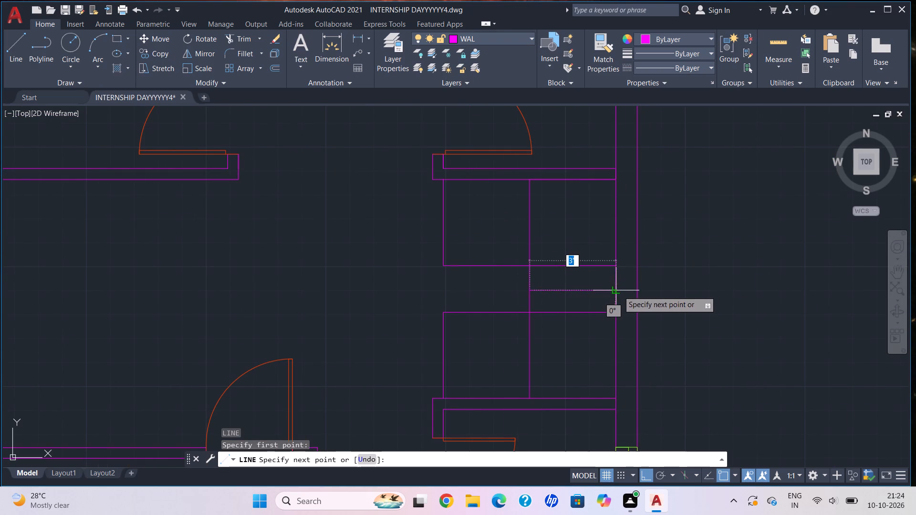
left_click(618, 291)
key("Escape")
Offset the upper square's left side inward twice at 1' spacing to form its stair treads.
middle_click_drag(509, 237, 517, 288)
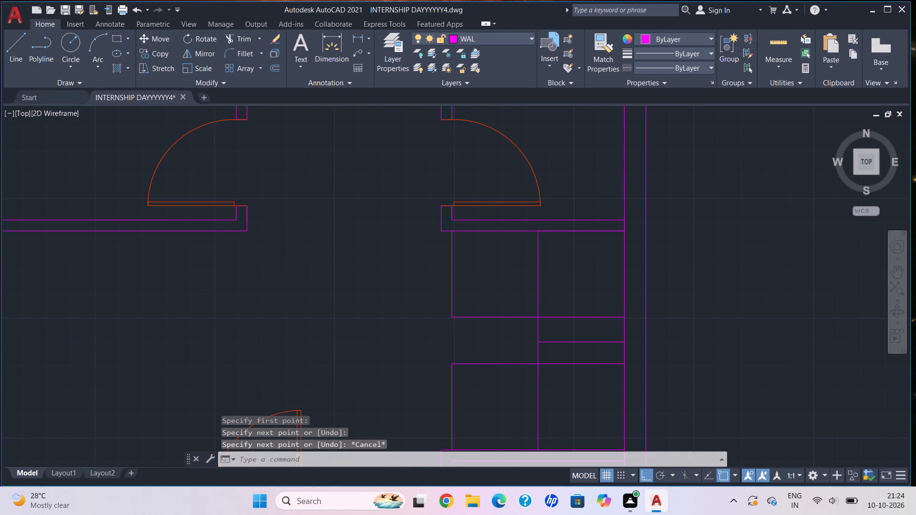
key("o")
key("Return")
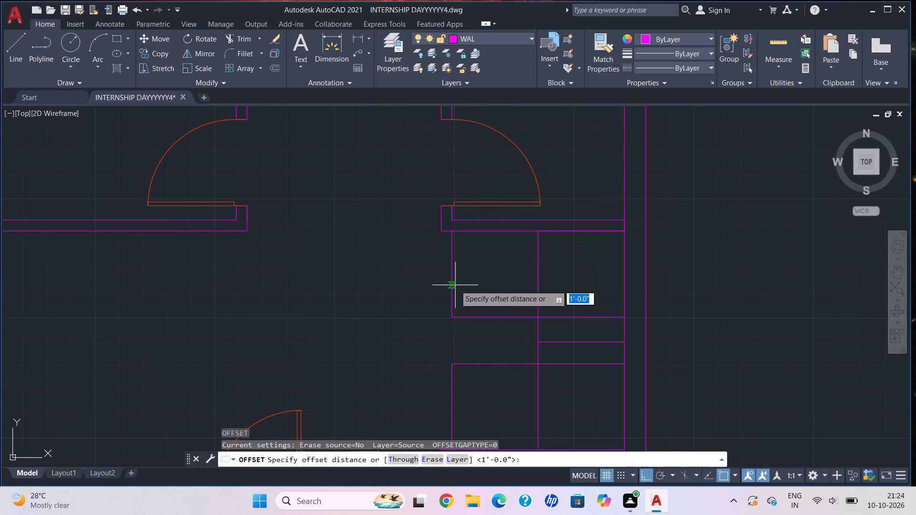
left_click(451, 285)
type("1'")
key("Return")
left_click(452, 288)
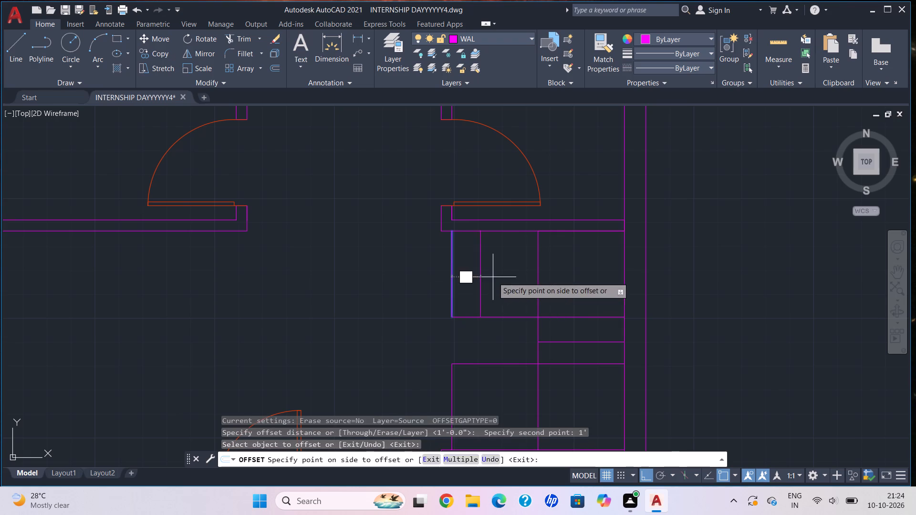
left_click(493, 277)
left_click(481, 283)
left_click(525, 281)
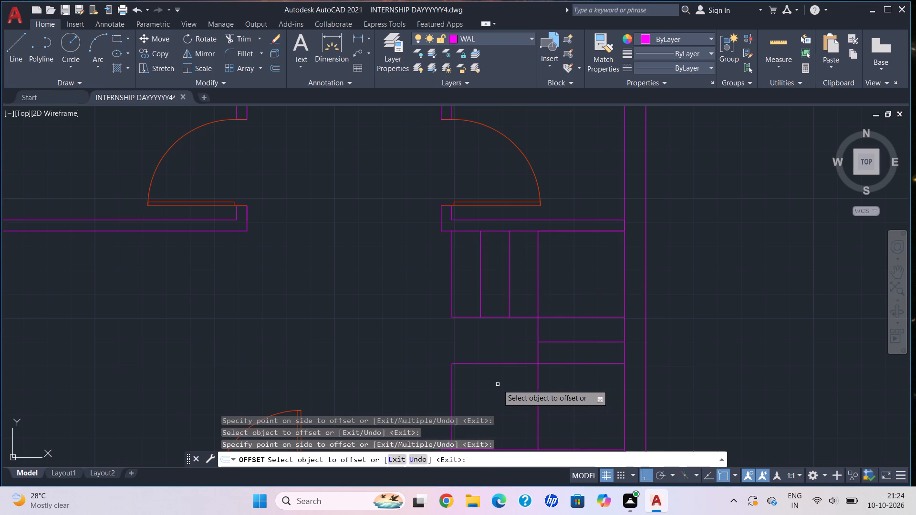
Offset the lower square's left side inward twice at the same 1' spacing to form its stair treads.
scroll(501, 383, "down", 3)
middle_click_drag(501, 383, 483, 313)
scroll(484, 323, "up", 2)
left_click(448, 319)
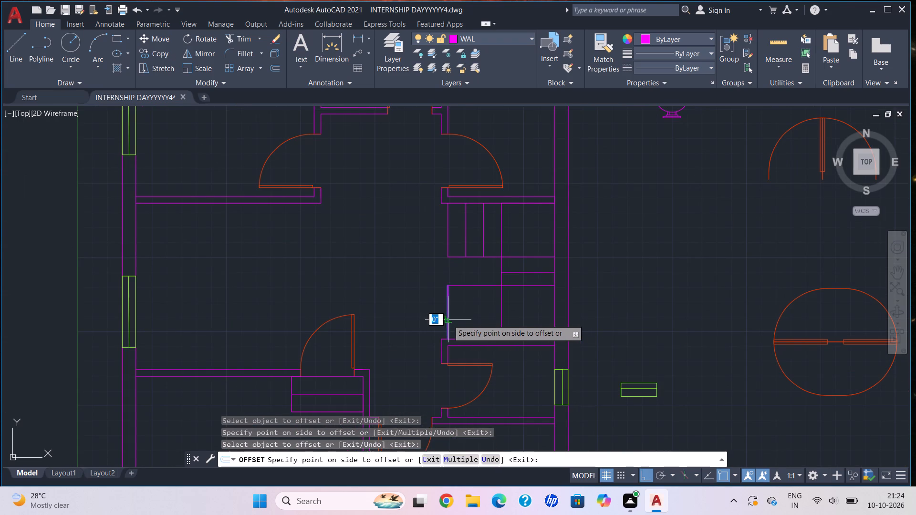
left_click(472, 313)
left_click(466, 313)
left_click(494, 312)
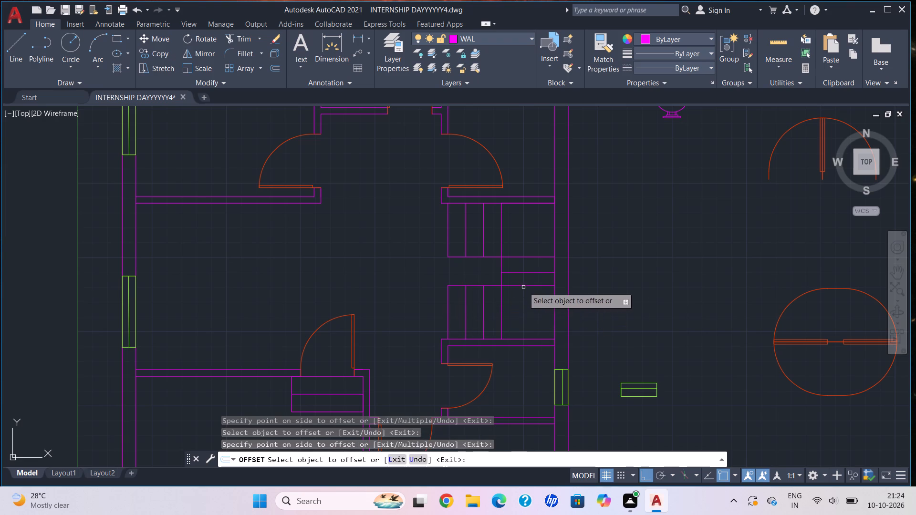
middle_click_drag(545, 305, 513, 297)
scroll(545, 305, "up", 1)
scroll(529, 313, "down", 1)
middle_click_drag(530, 317, 481, 268)
key("Escape")
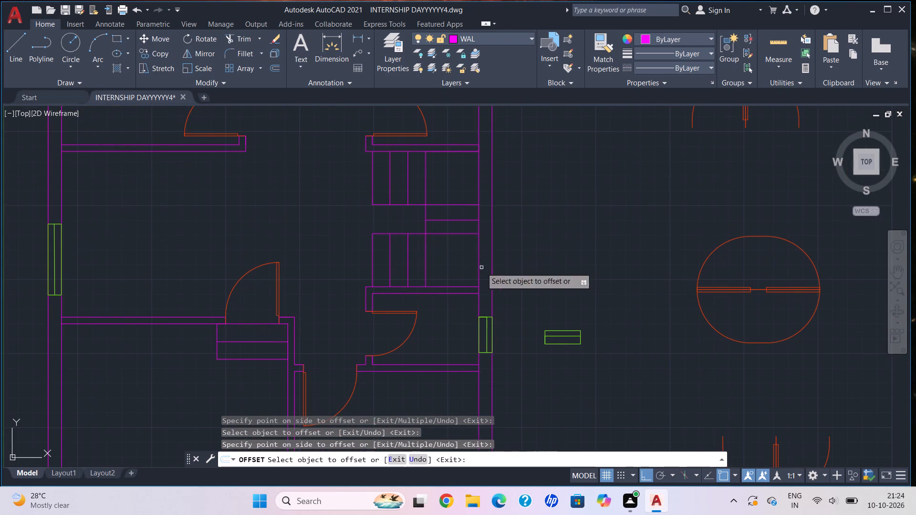
key("Escape")
Move all the staircase lines, including both flights' treads and outlines and the lines between them, to layer ST.
left_click(442, 235)
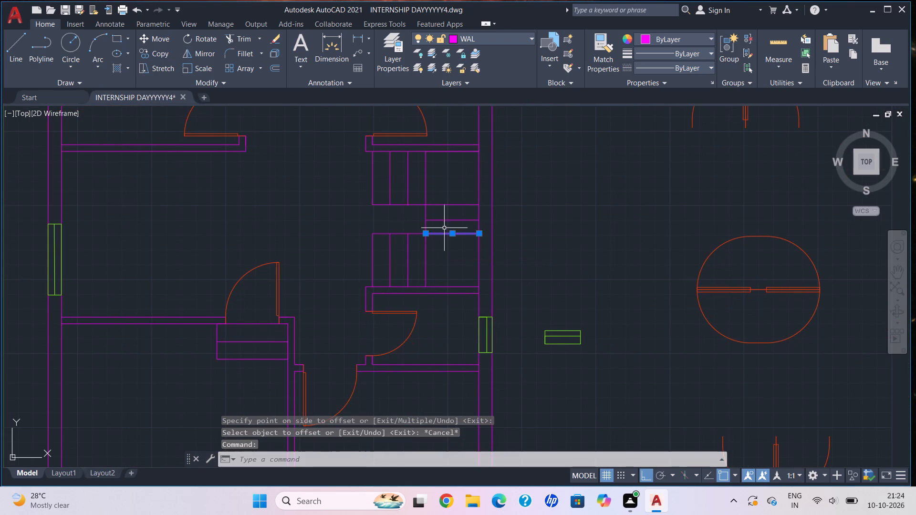
left_click(444, 222)
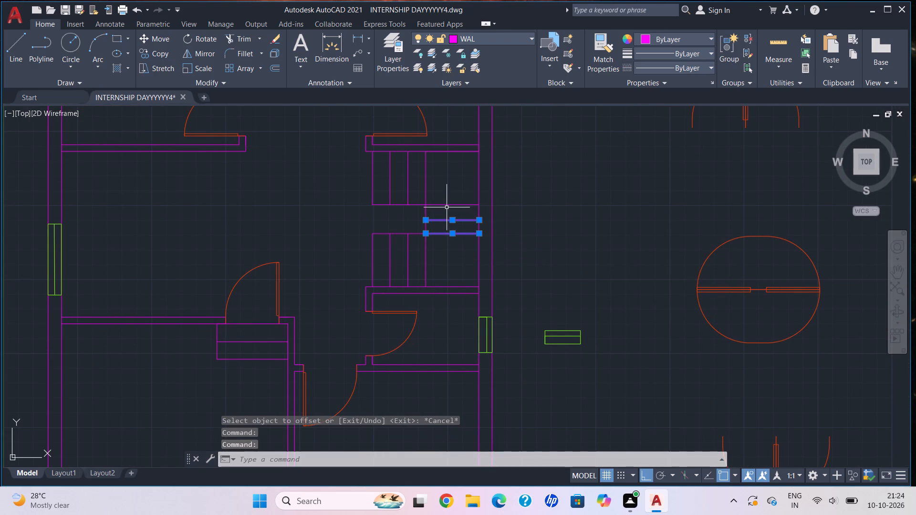
left_click(447, 207)
left_click(444, 203)
left_click(426, 192)
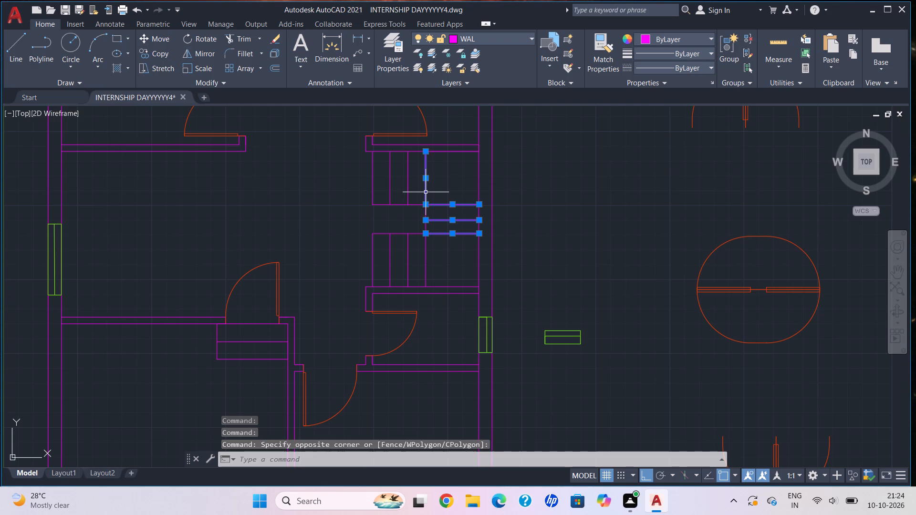
left_click(408, 188)
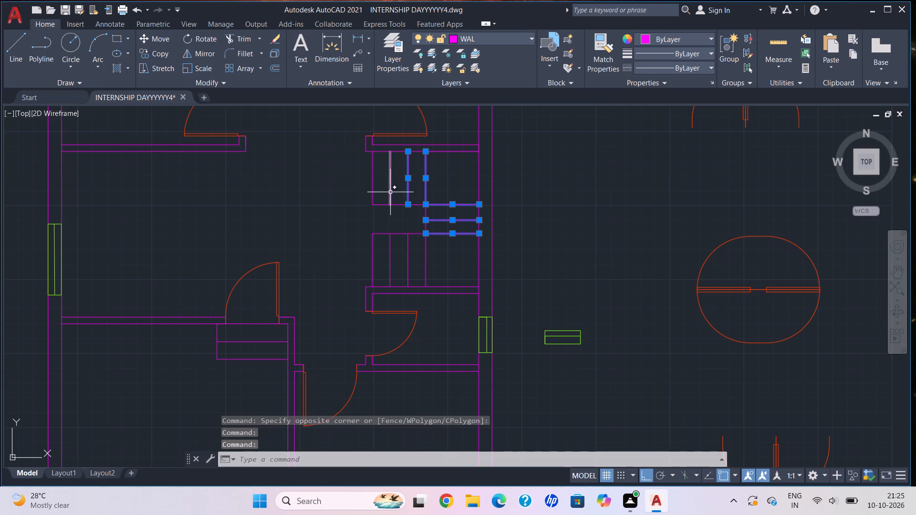
left_click(390, 192)
left_click(373, 193)
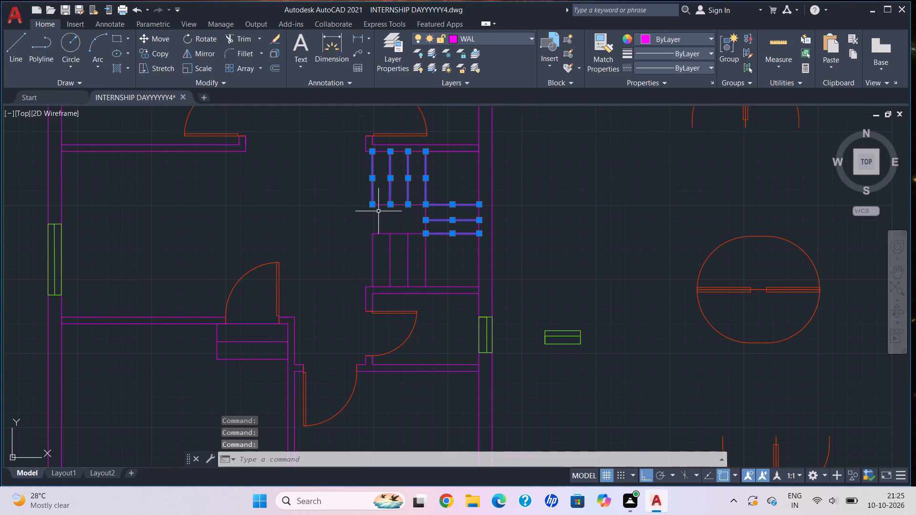
scroll(378, 211, "up", 4)
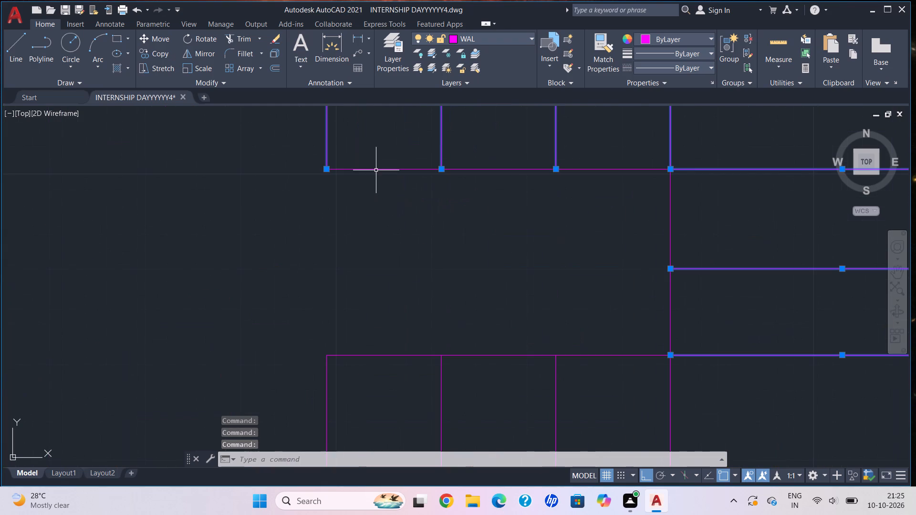
left_click(376, 170)
scroll(445, 253, "down", 2)
middle_click_drag(443, 251, 425, 235)
left_click(492, 274)
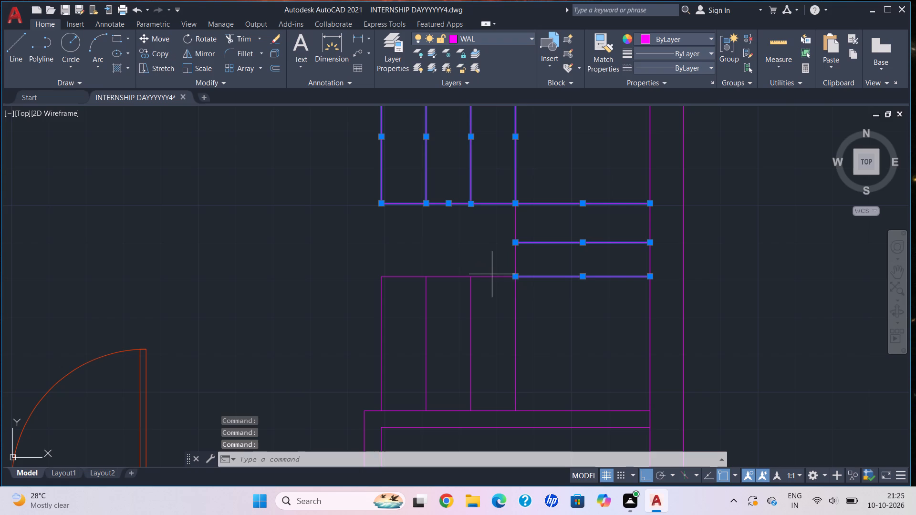
left_click(495, 278)
left_click(516, 260)
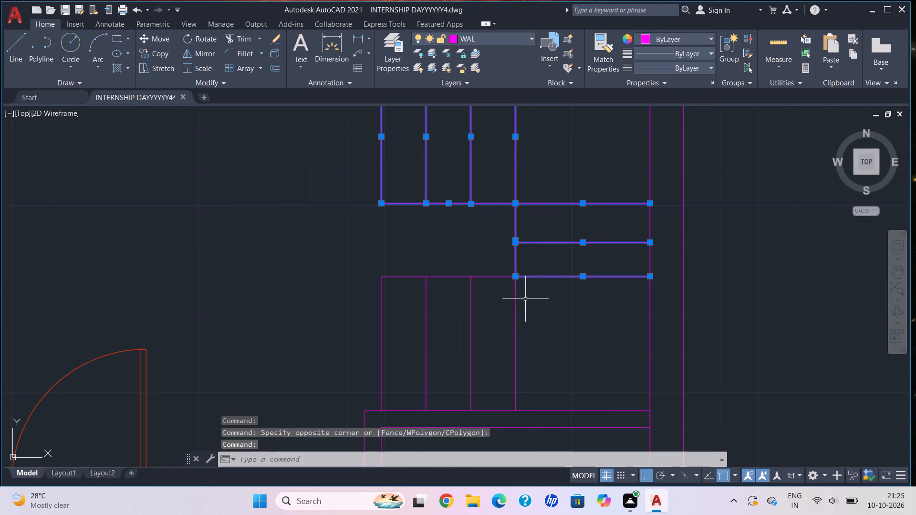
left_click(517, 305)
left_click(493, 275)
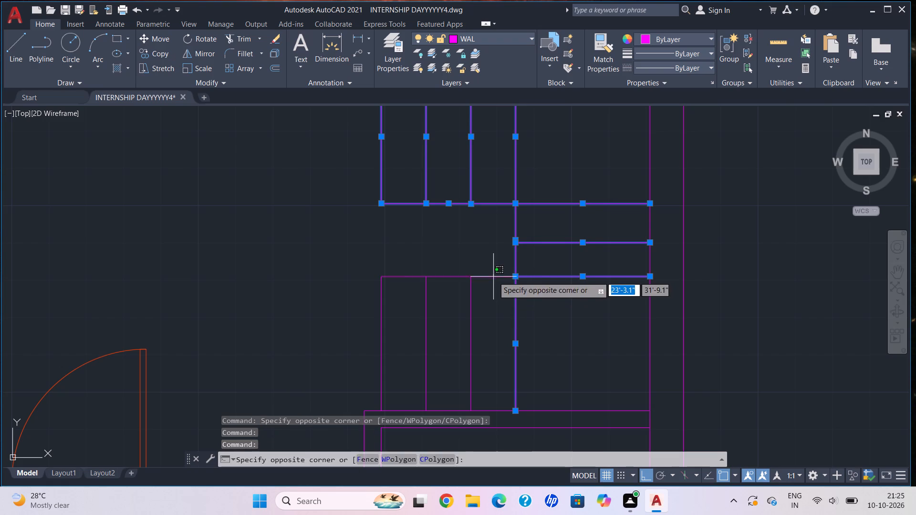
left_click(493, 277)
left_click(472, 311)
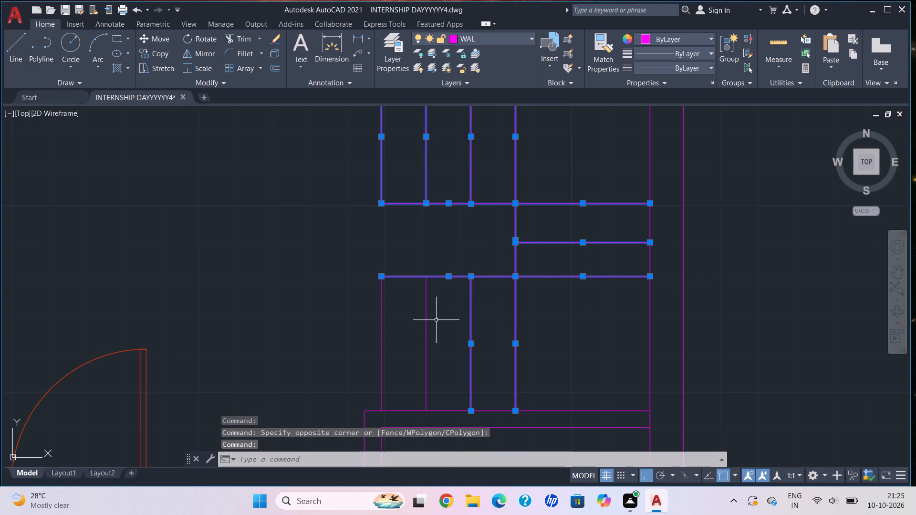
left_click(427, 326)
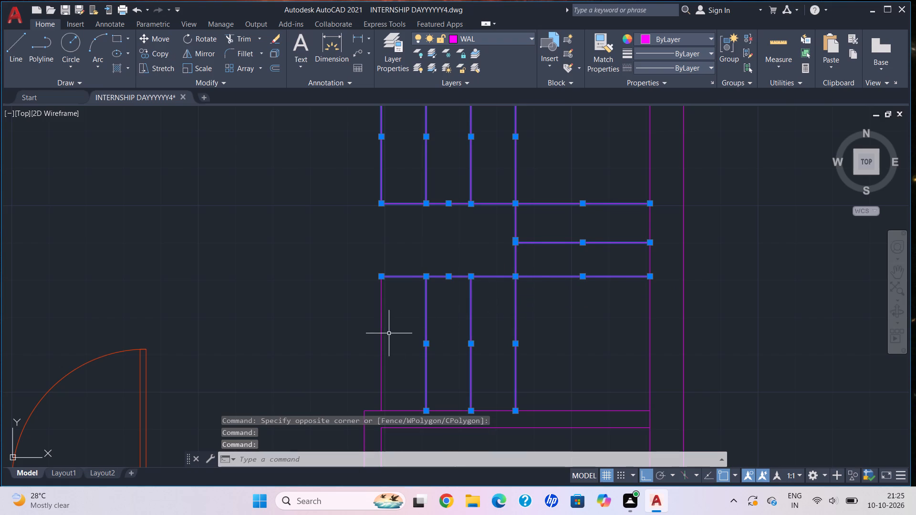
left_click(382, 334)
scroll(536, 305, "down", 1)
middle_click_drag(536, 305, 448, 257)
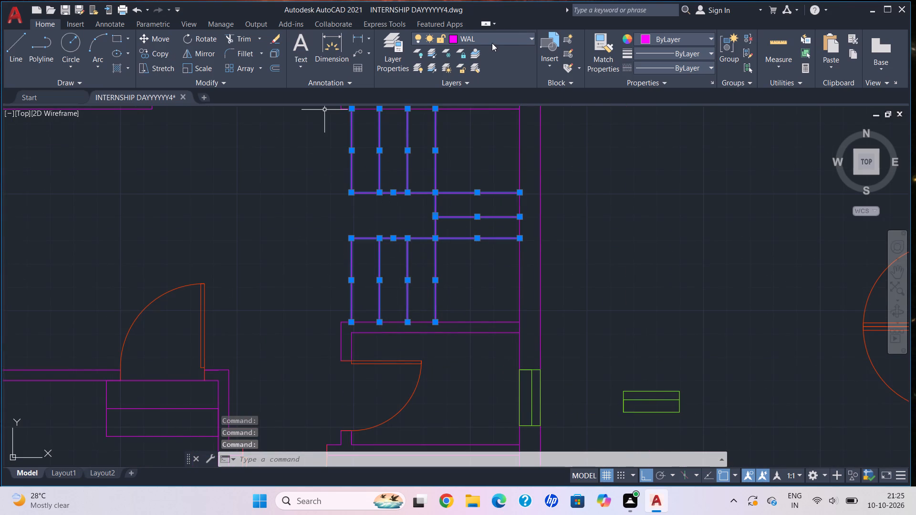
left_click(533, 35)
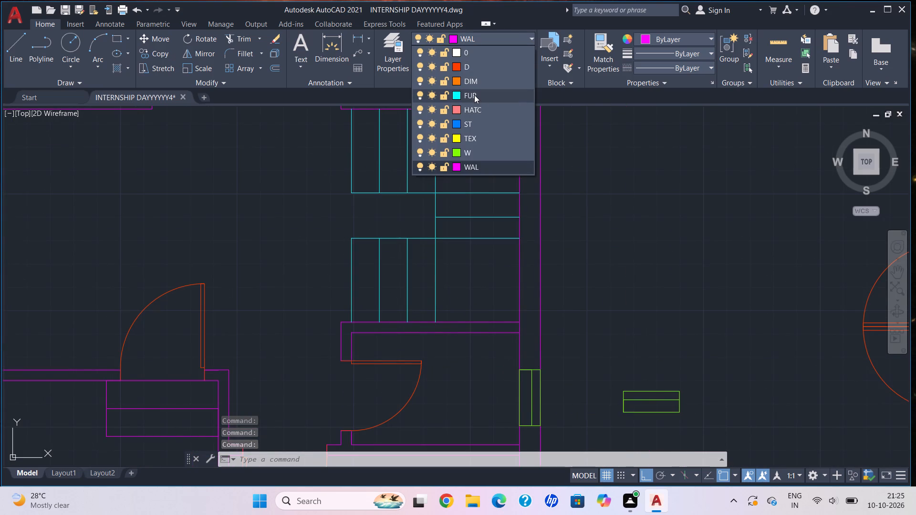
left_click(476, 124)
key("Escape")
Move the entry step lines below the interior door, including outline, tread and top edge along the wall, to layer ST.
scroll(477, 269, "down", 2)
middle_click_drag(477, 265, 481, 252)
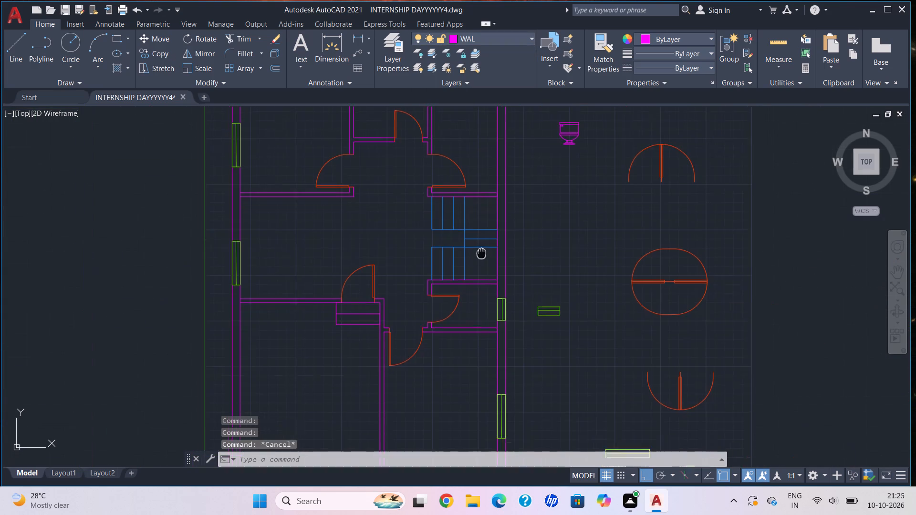
middle_click_drag(481, 252, 482, 243)
scroll(480, 243, "down", 1)
scroll(396, 300, "up", 2)
left_click(410, 249)
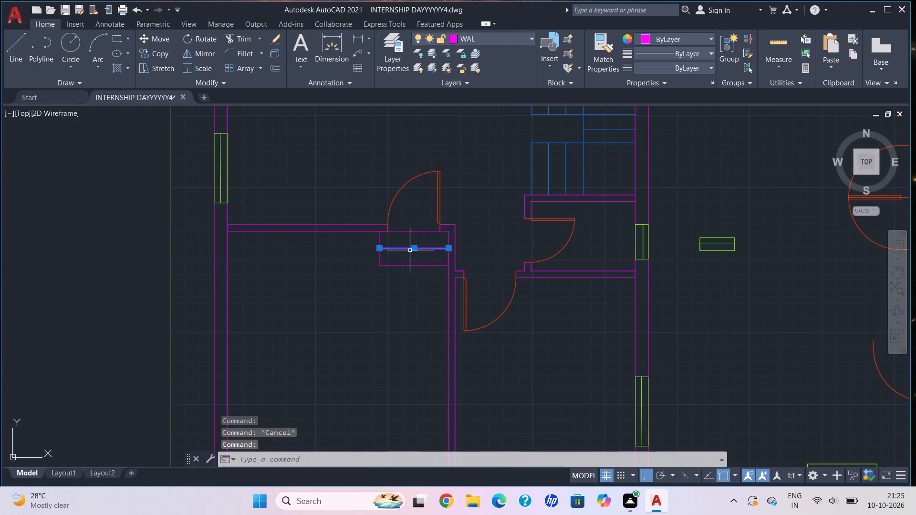
left_click(408, 264)
scroll(400, 254, "up", 2)
scroll(399, 251, "down", 1)
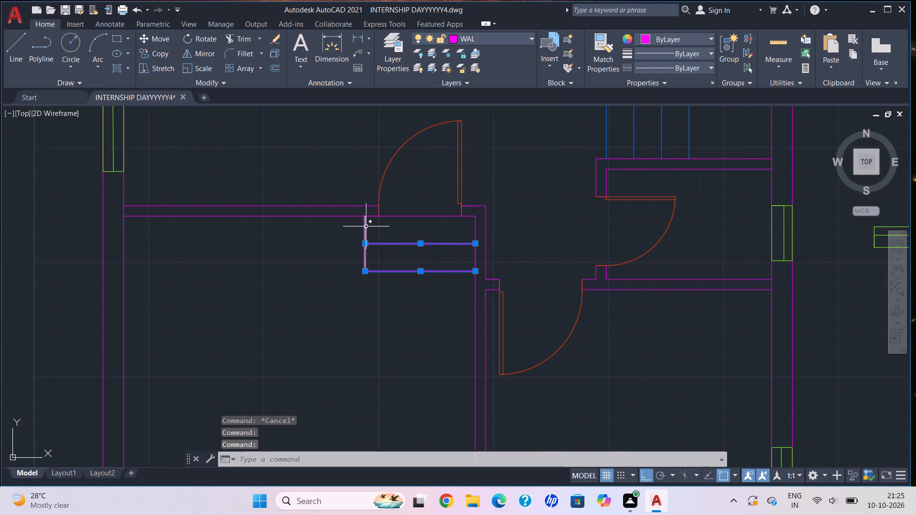
left_click(366, 227)
scroll(462, 227, "up", 1)
scroll(462, 227, "down", 1)
scroll(462, 227, "up", 1)
scroll(462, 227, "down", 2)
left_click(444, 220)
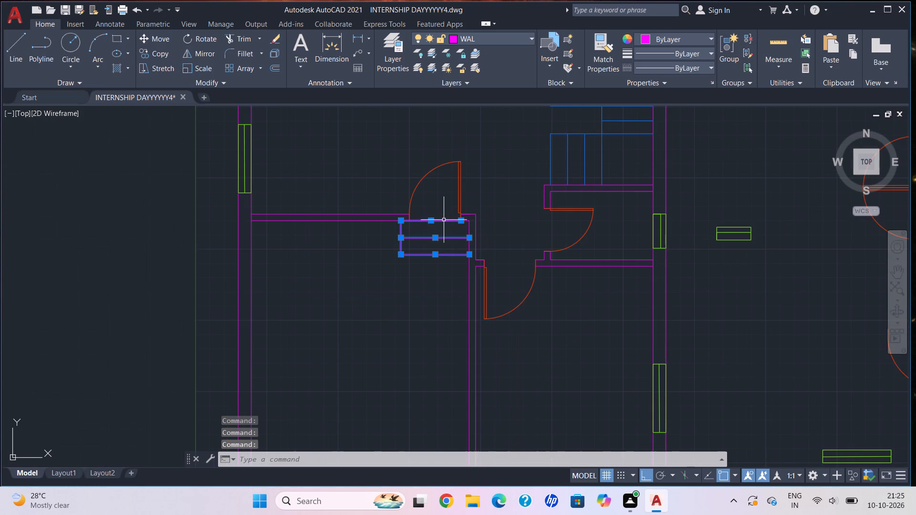
scroll(480, 221, "up", 4)
left_click(377, 223)
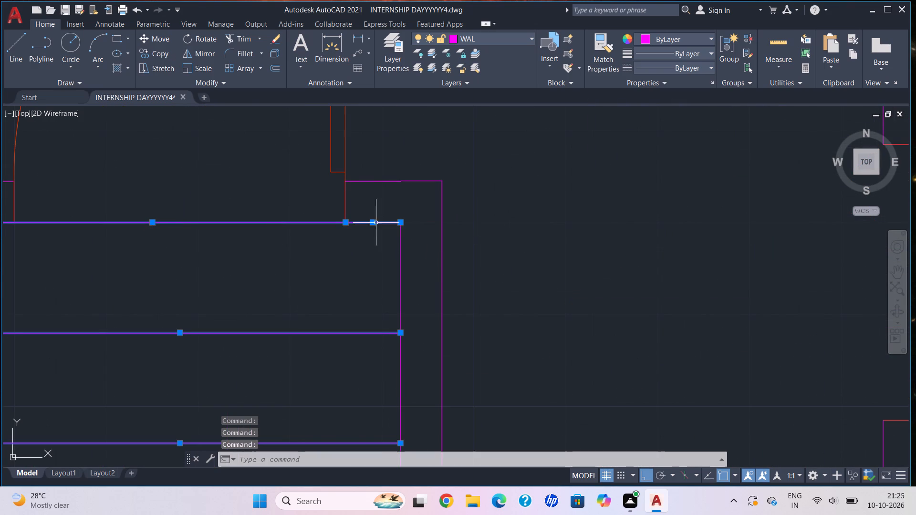
left_click(531, 37)
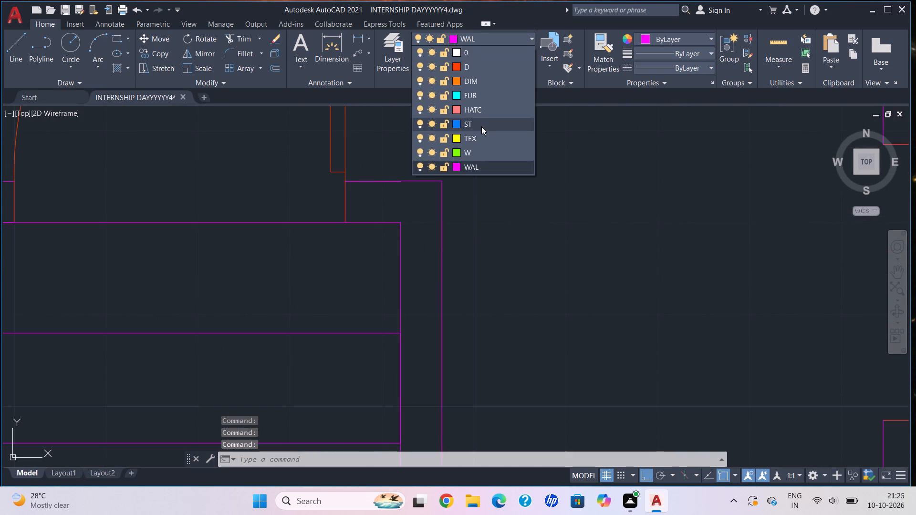
left_click(481, 126)
key("Escape")
Examine the staircase, the entry steps and the overall floor plan with the spare symbols beside it.
scroll(556, 240, "down", 4)
middle_click_drag(557, 240, 545, 220)
scroll(542, 203, "up", 1)
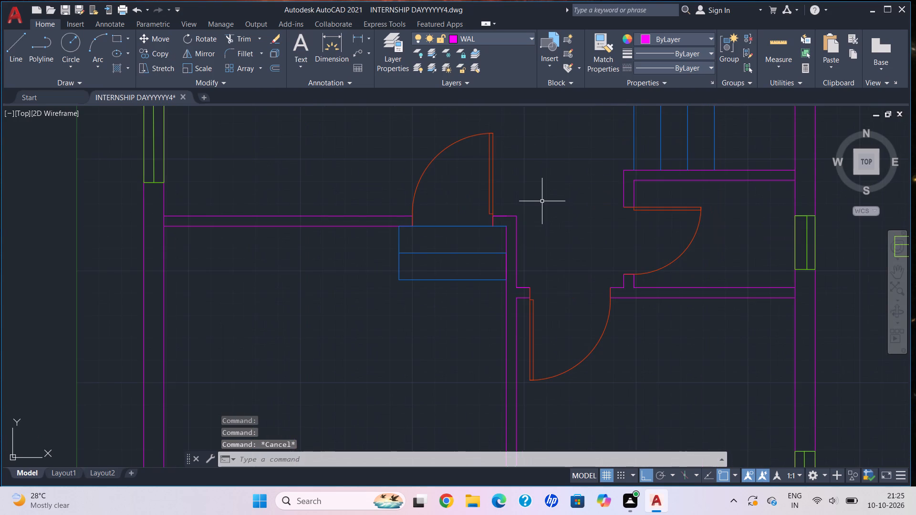
scroll(501, 218, "down", 2)
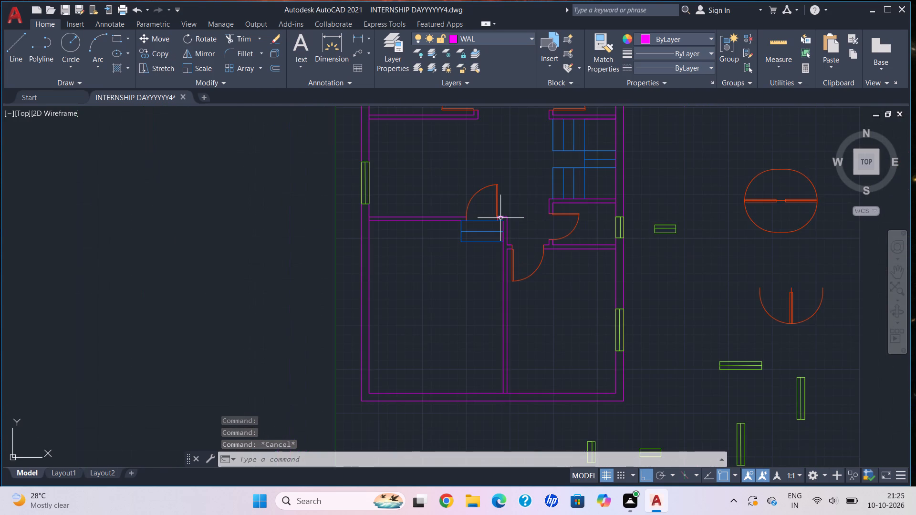
middle_click_drag(500, 218, 399, 257)
middle_click_drag(416, 218, 363, 242)
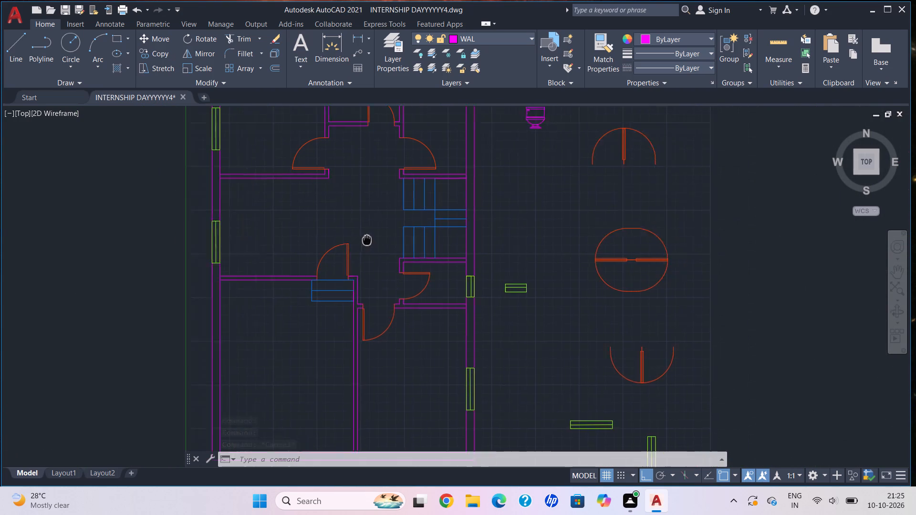
middle_click_drag(363, 242, 333, 257)
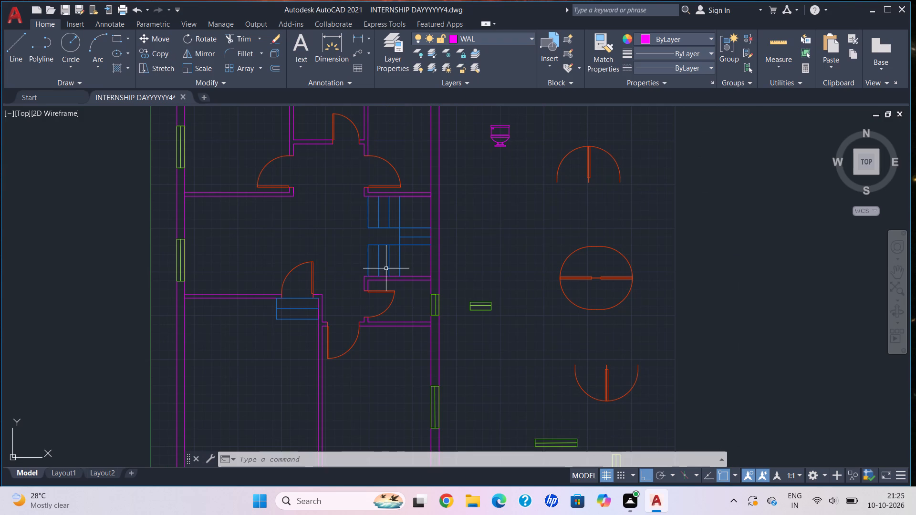
scroll(391, 271, "up", 3)
scroll(310, 293, "up", 2)
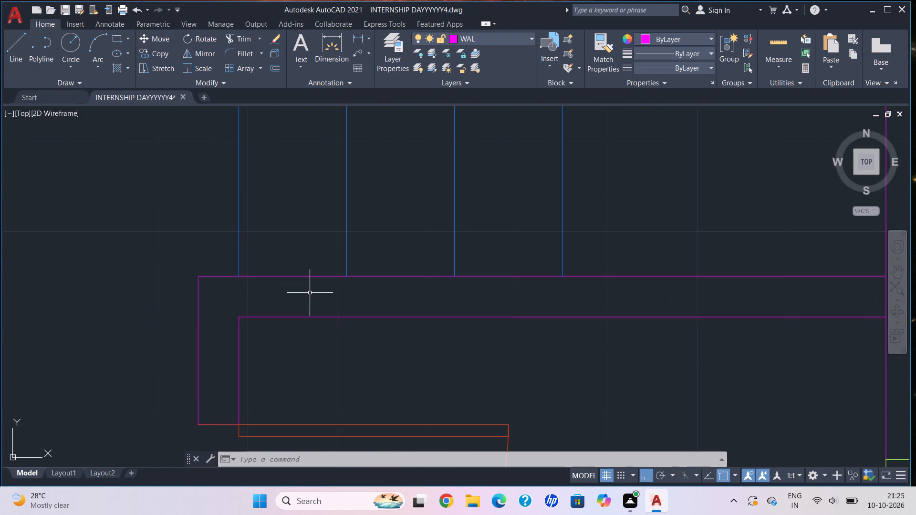
scroll(310, 293, "down", 5)
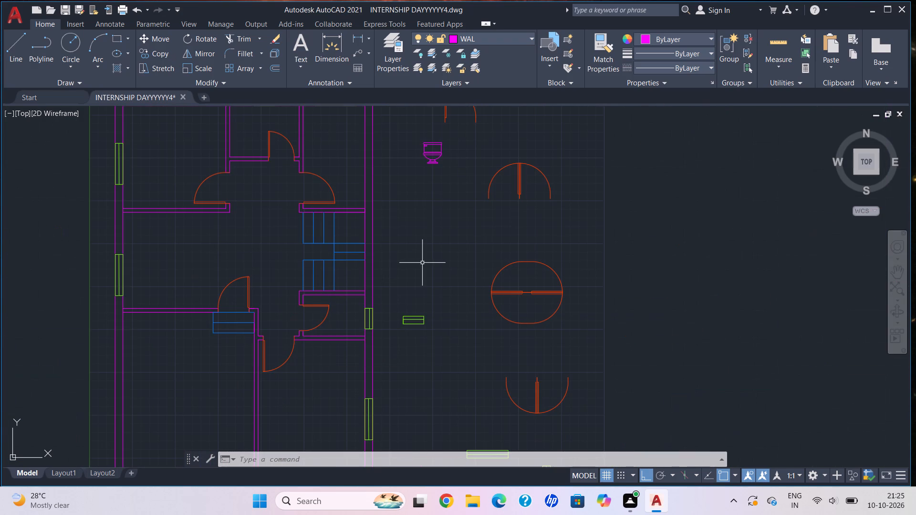
middle_click_drag(422, 263, 387, 254)
scroll(377, 252, "down", 2)
middle_click_drag(377, 252, 364, 246)
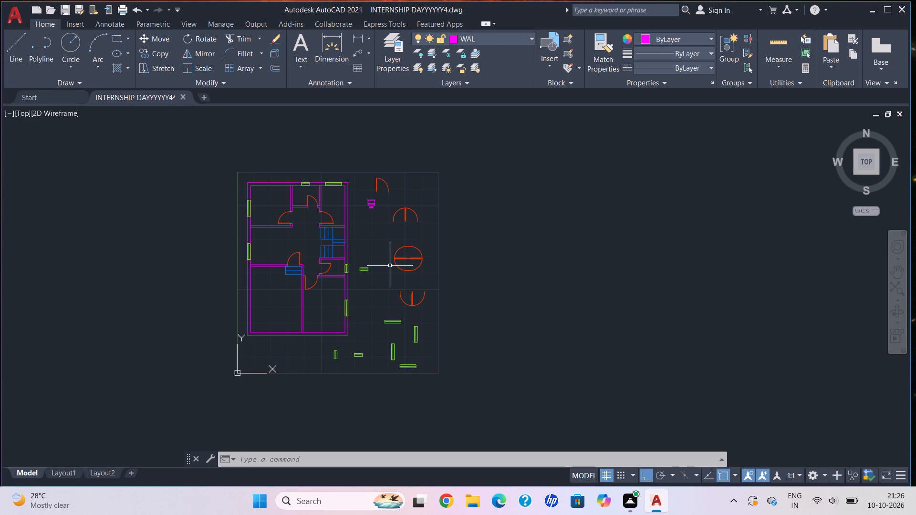
middle_click_drag(369, 254, 352, 242)
scroll(356, 257, "up", 1)
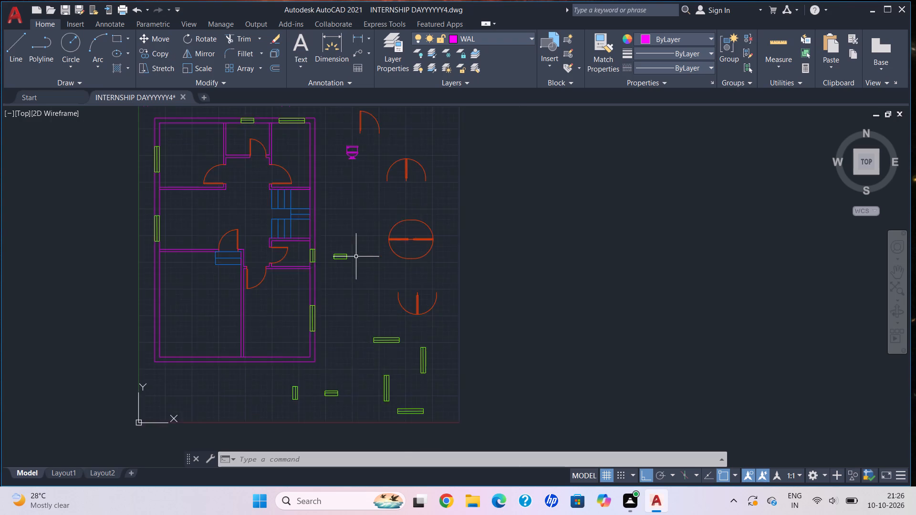
scroll(356, 257, "up", 1)
scroll(356, 257, "down", 1)
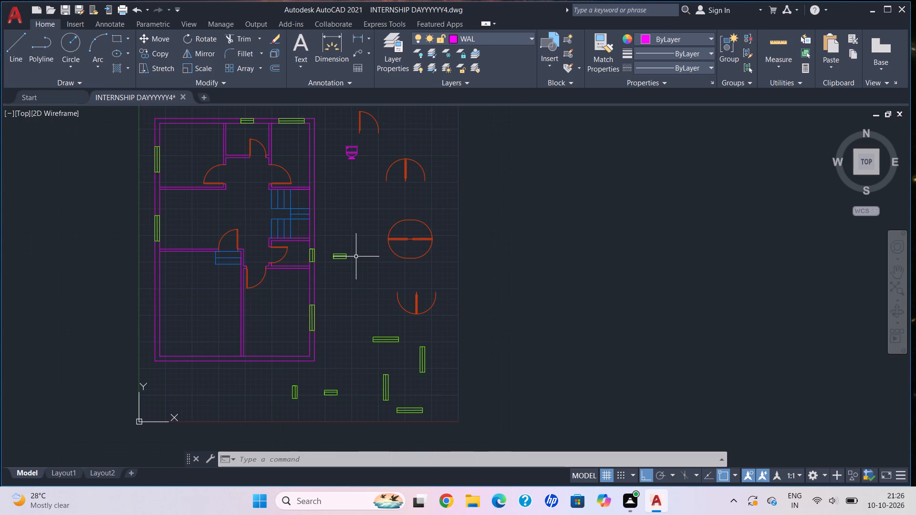
middle_click_drag(379, 269, 405, 283)
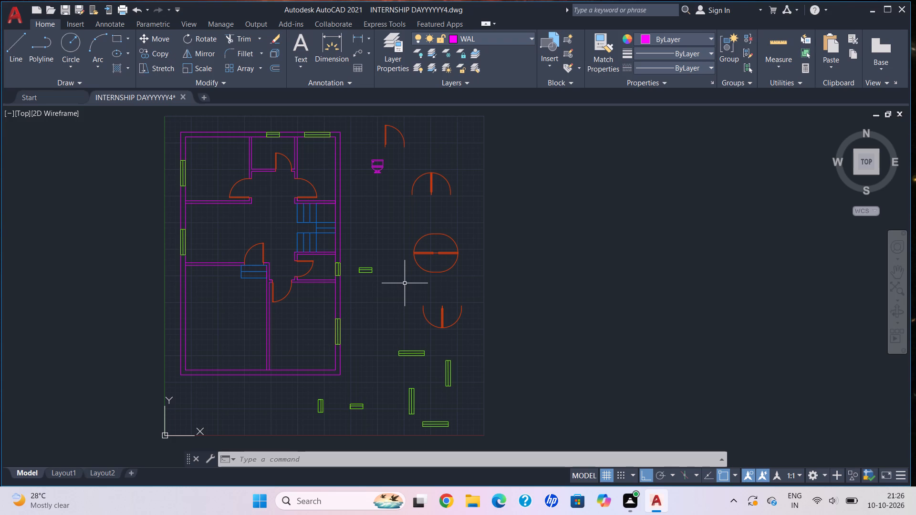
scroll(405, 283, "down", 1)
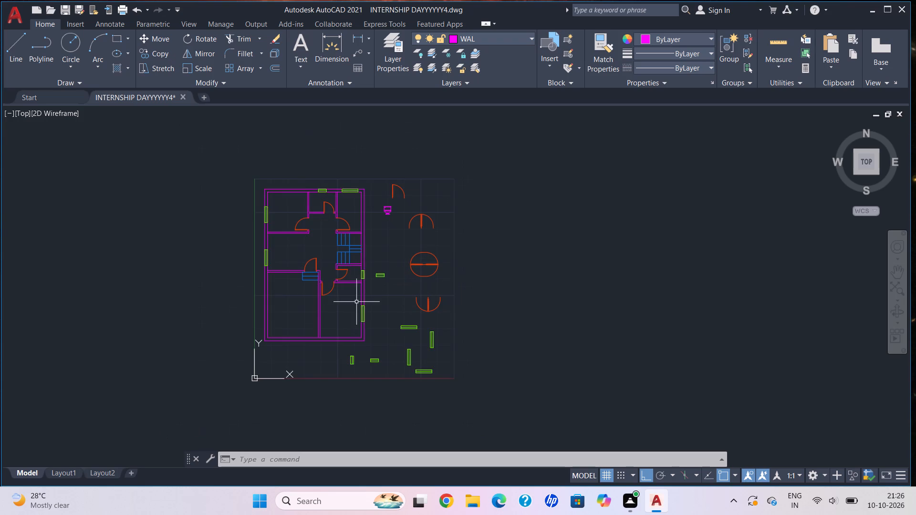
middle_click_drag(356, 302, 367, 304)
scroll(371, 304, "up", 2)
middle_click(371, 304)
key("Escape")
scroll(377, 296, "down", 1)
middle_click(377, 296)
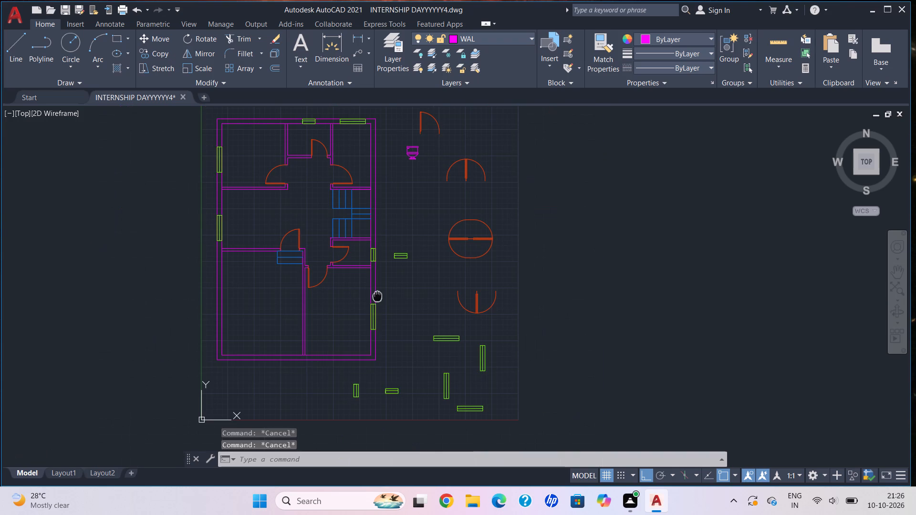
Move the toilet block beside the floor plan to layer FUR.
middle_click_drag(417, 149, 289, 185)
left_click(286, 186)
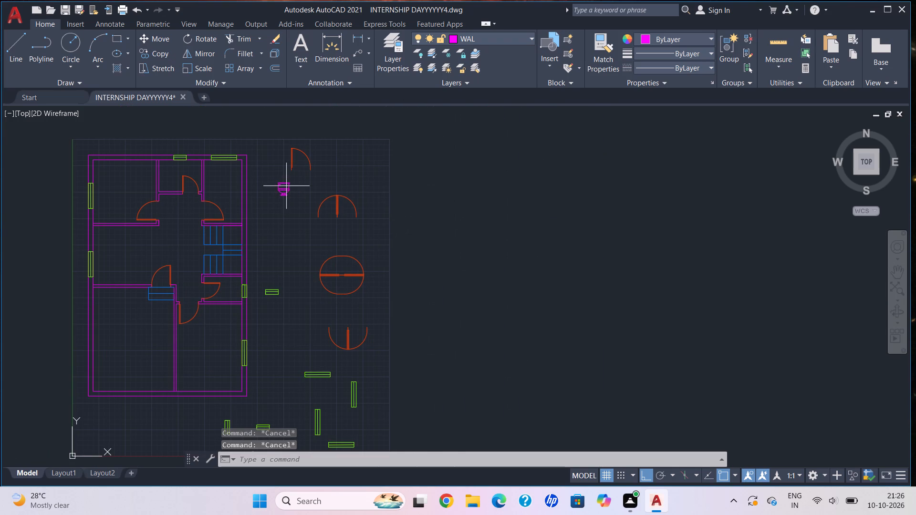
key("Escape")
left_click(272, 177)
left_click(290, 197)
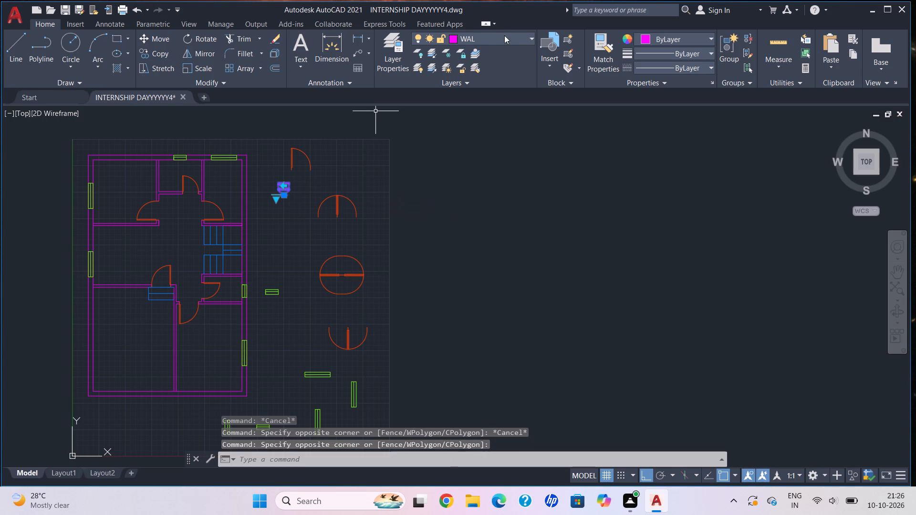
left_click(530, 40)
left_click(477, 98)
key("Escape")
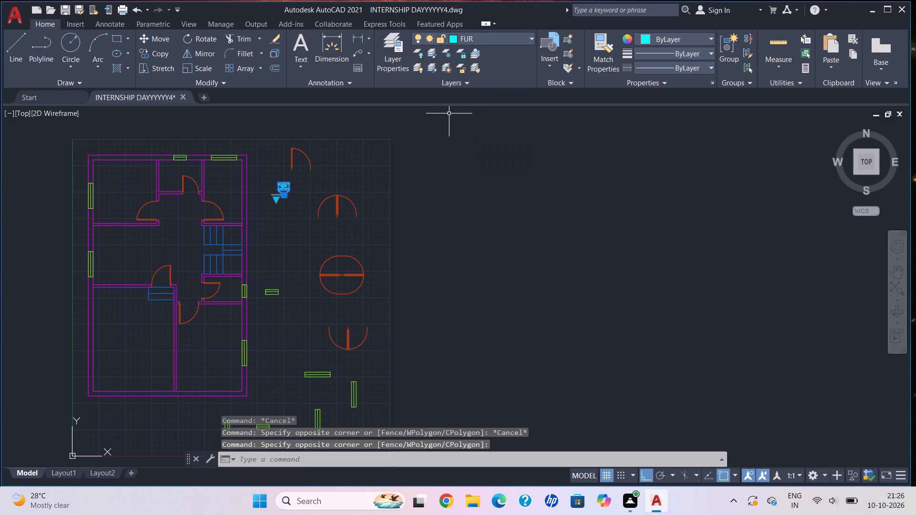
Switch the toilet block's view to Elongated (Plan).
scroll(307, 197, "up", 3)
left_click(180, 204)
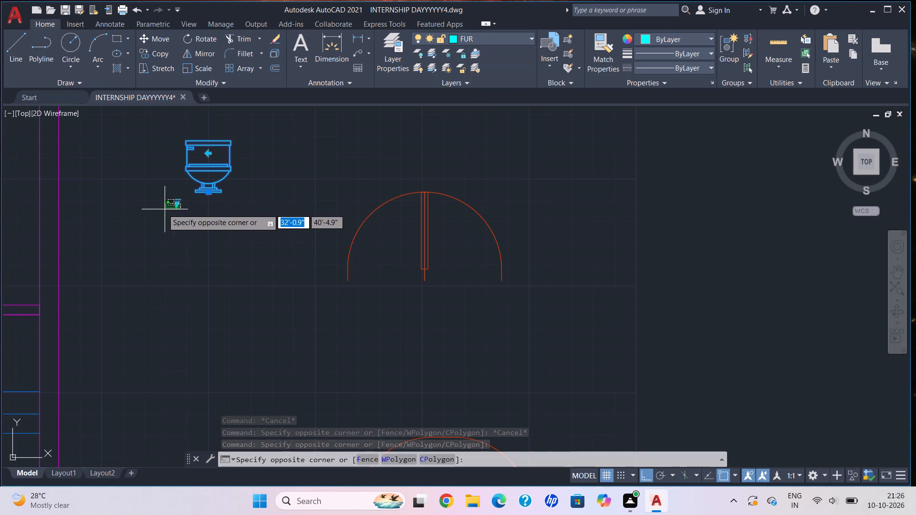
left_click(159, 207)
left_click(177, 202)
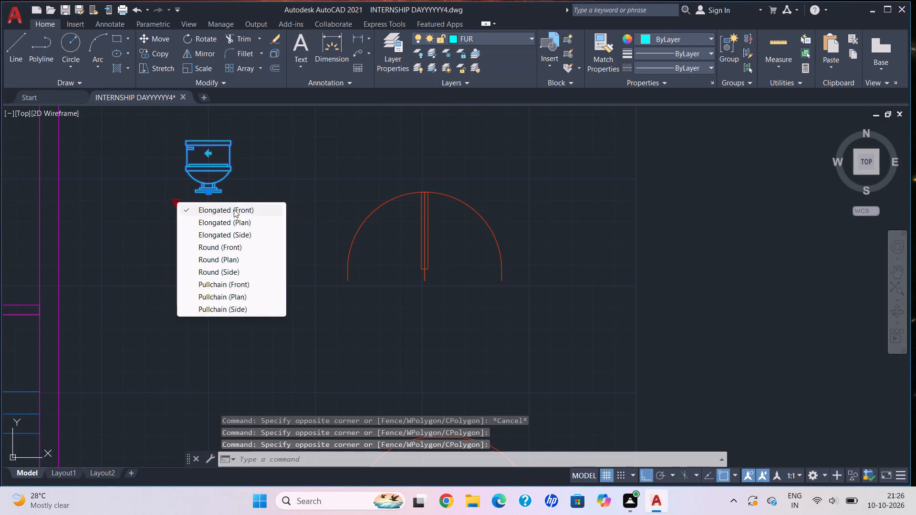
left_click(244, 221)
key("Escape")
Erase the spare window symbols and the two lower spare double doors outside the plan, keeping the toilet and the upper two doors.
scroll(231, 212, "down", 3)
middle_click_drag(239, 211, 243, 205)
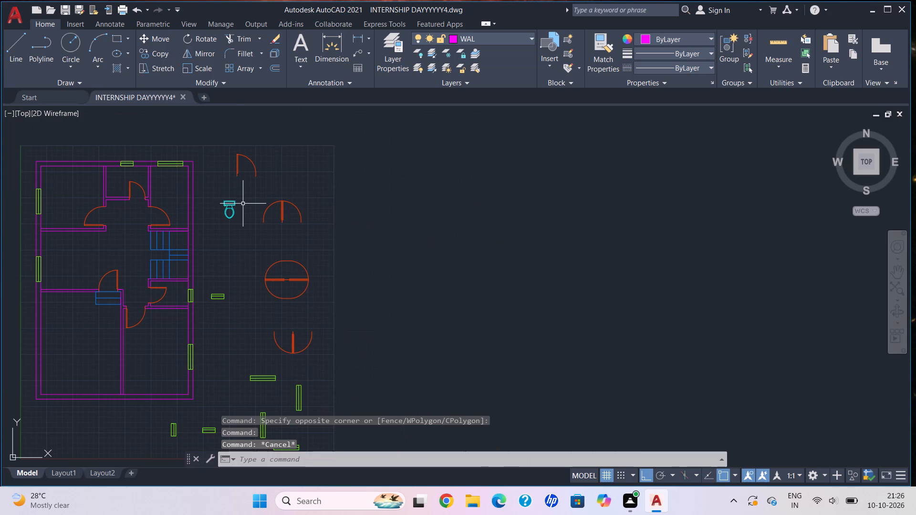
middle_click_drag(278, 233, 268, 198)
middle_click(263, 204)
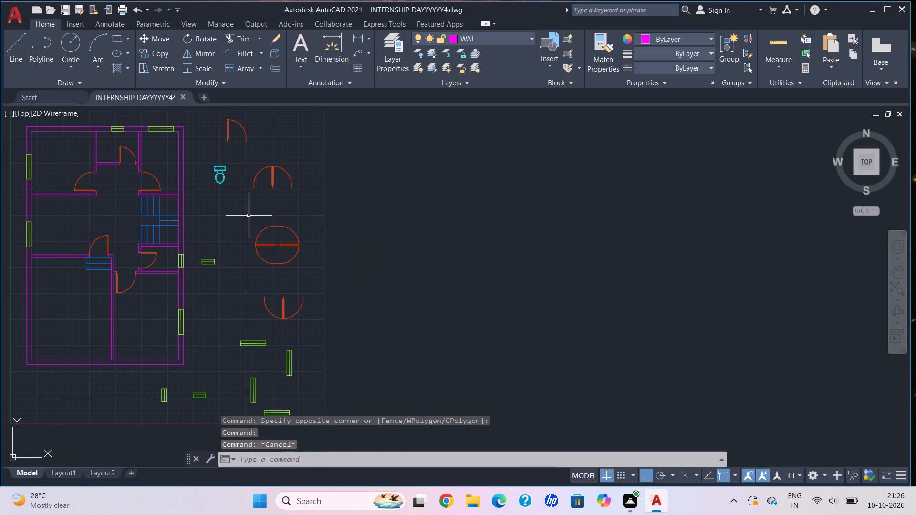
left_click(196, 217)
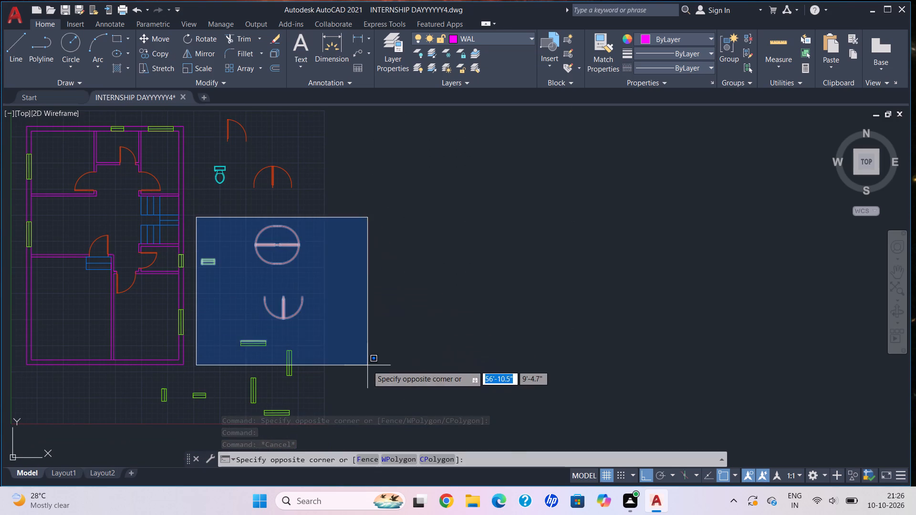
scroll(367, 365, "down", 1)
middle_click_drag(367, 365, 363, 319)
left_click(381, 360)
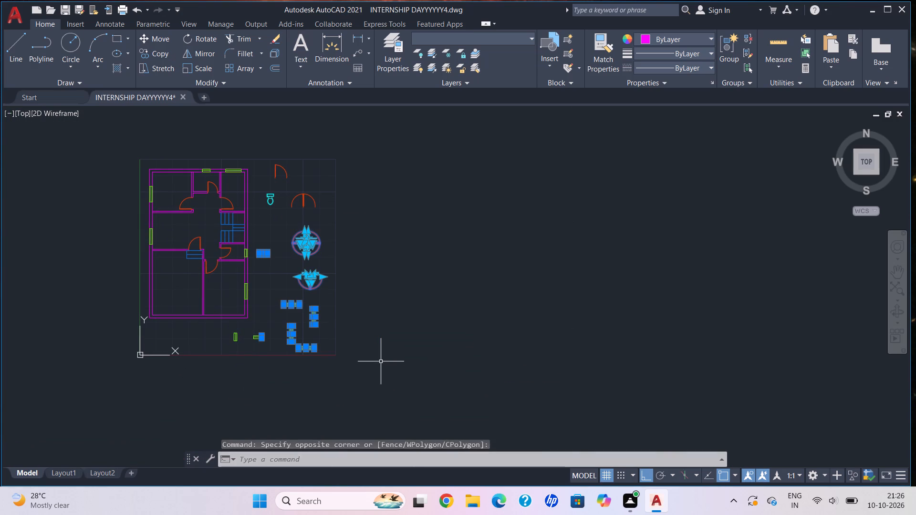
key("Delete")
scroll(262, 327, "up", 3)
left_click(116, 350)
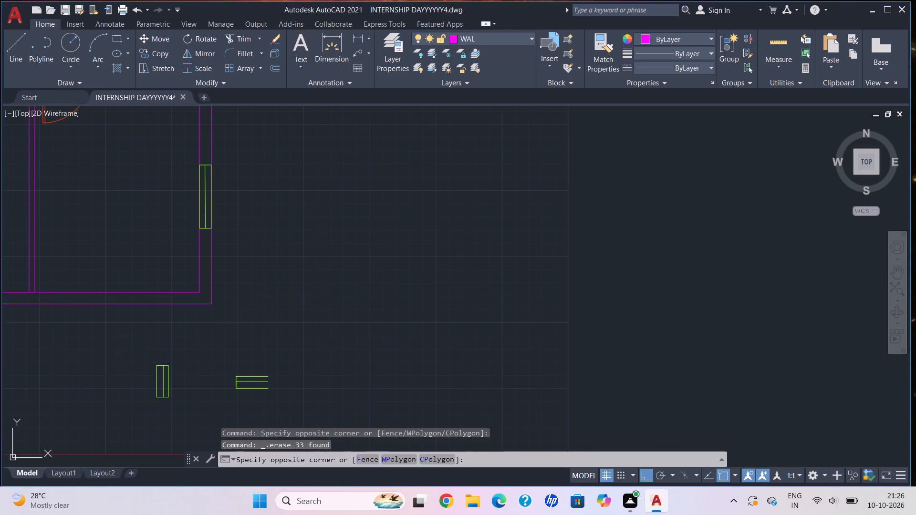
left_click(331, 398)
key("Delete")
Copy the toilet from the middle of its tank, with ortho off, into the upper-left corner of the plan's small top-middle room.
scroll(851, 296, "down", 3)
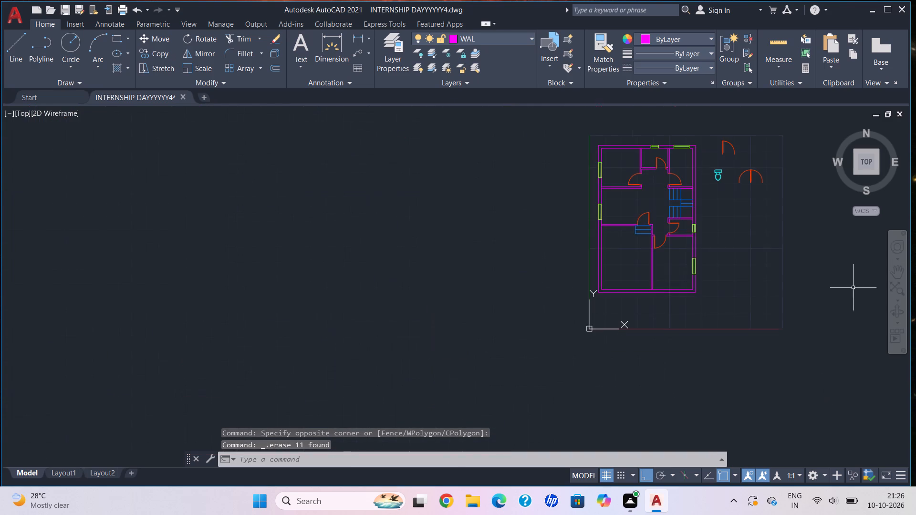
middle_click_drag(739, 279, 433, 311)
scroll(393, 202, "up", 3)
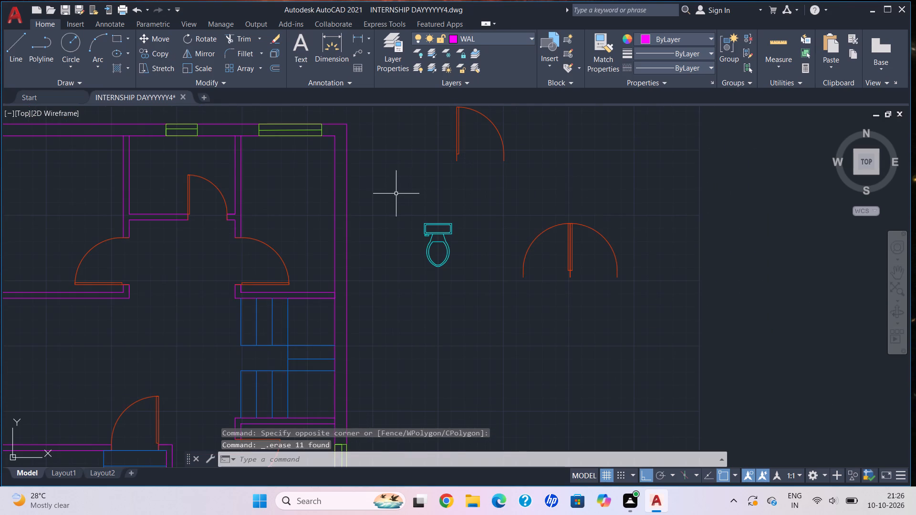
left_click(393, 195)
left_click(478, 279)
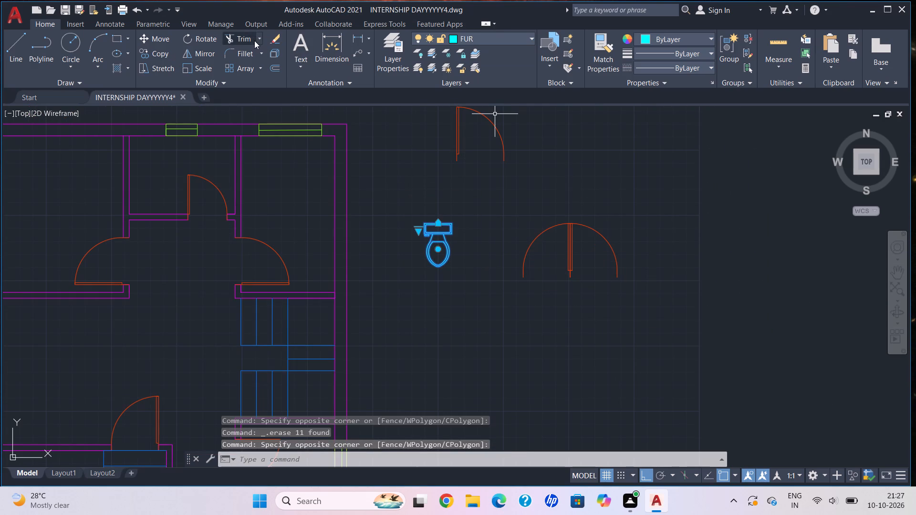
left_click(166, 51)
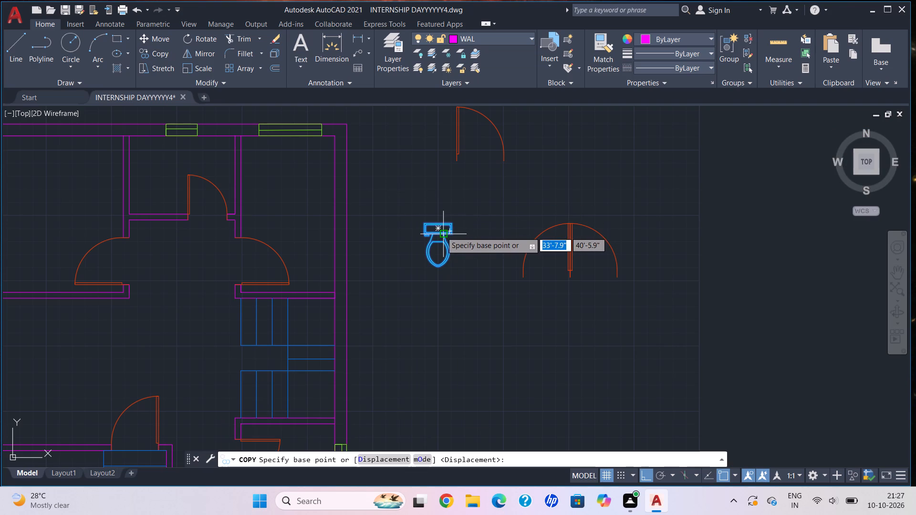
left_click(437, 229)
scroll(242, 190, "down", 2)
middle_click_drag(242, 190, 277, 253)
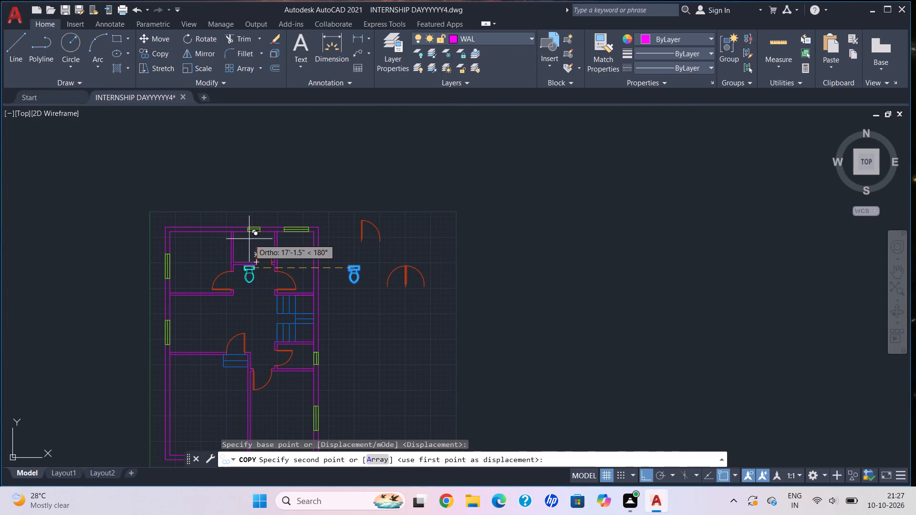
left_click(645, 475)
scroll(241, 235, "up", 4)
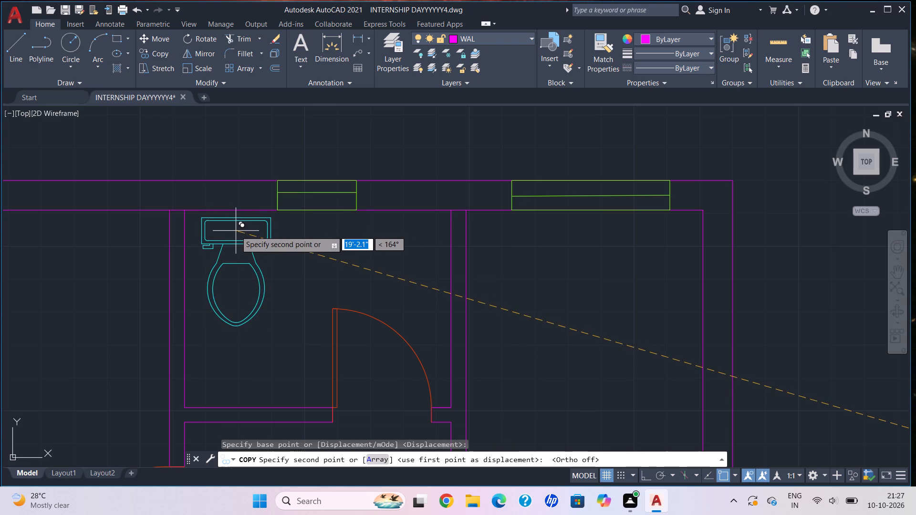
left_click(236, 231)
Place another copy of the toilet outside the plan, below the spare toilet and beside the stairs.
scroll(369, 303, "down", 2)
middle_click_drag(369, 303, 303, 198)
middle_click_drag(387, 300, 288, 192)
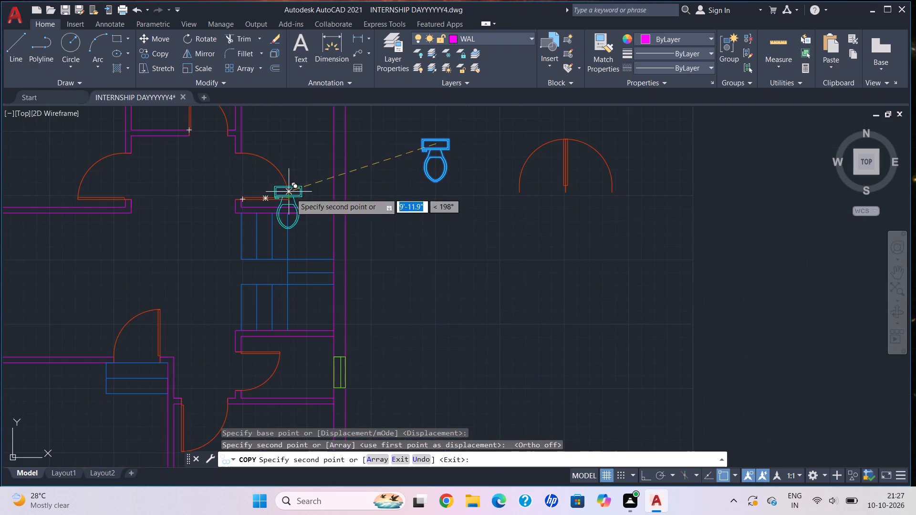
left_click(447, 300)
key("Escape")
Rotate the lower spare toilet 90° clockwise about the middle of its tank, so the tank is on the east side.
left_click(400, 270)
left_click(523, 366)
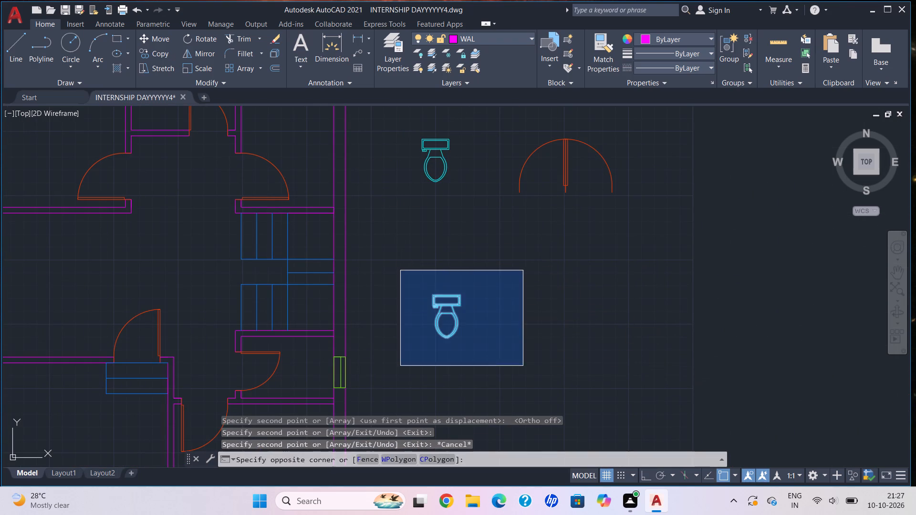
left_click(203, 43)
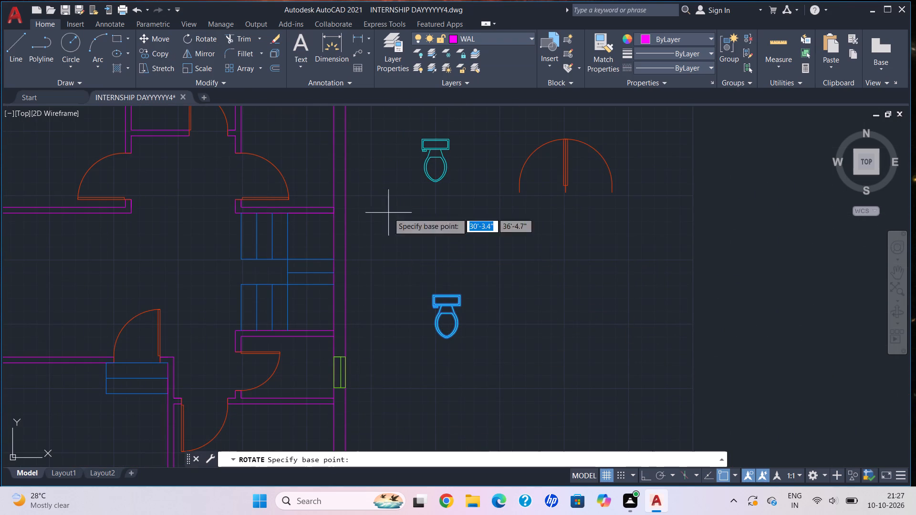
scroll(445, 322, "up", 3)
left_click(446, 236)
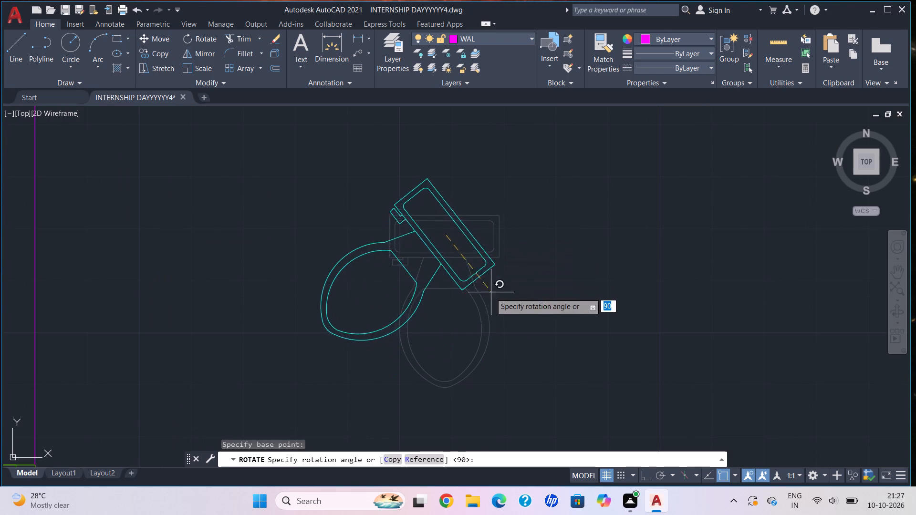
left_click(447, 312)
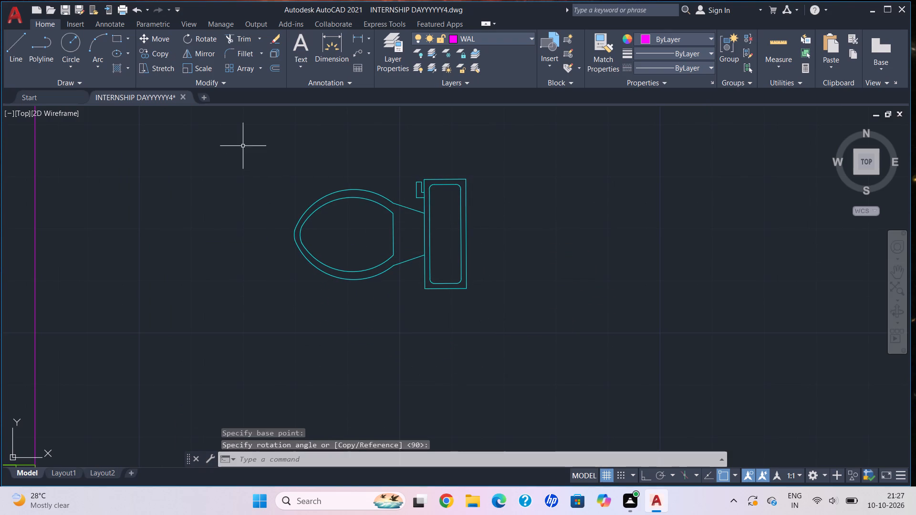
Copy the rotated toilet from its tank into the small bathroom below the stairs, with the tank against the east window wall.
left_click(243, 146)
left_click(568, 372)
left_click(166, 51)
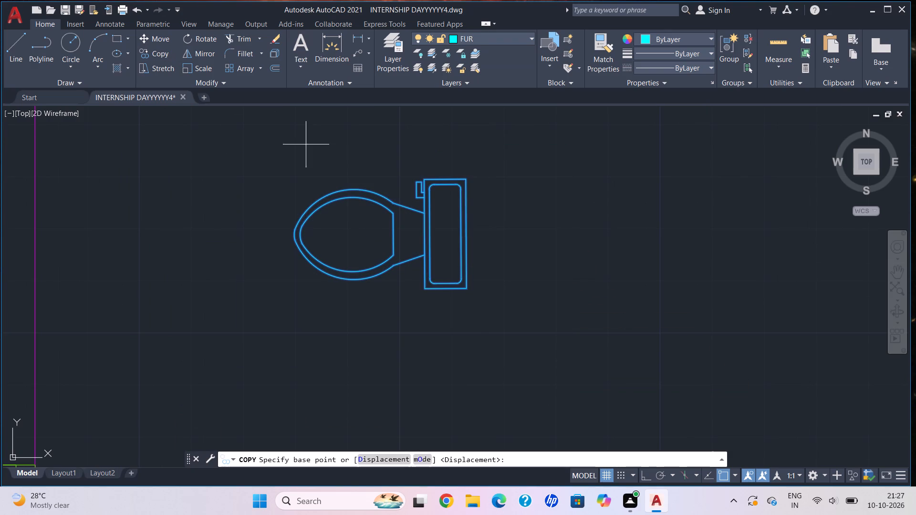
left_click(448, 246)
scroll(184, 231, "down", 2)
middle_click_drag(184, 231, 302, 248)
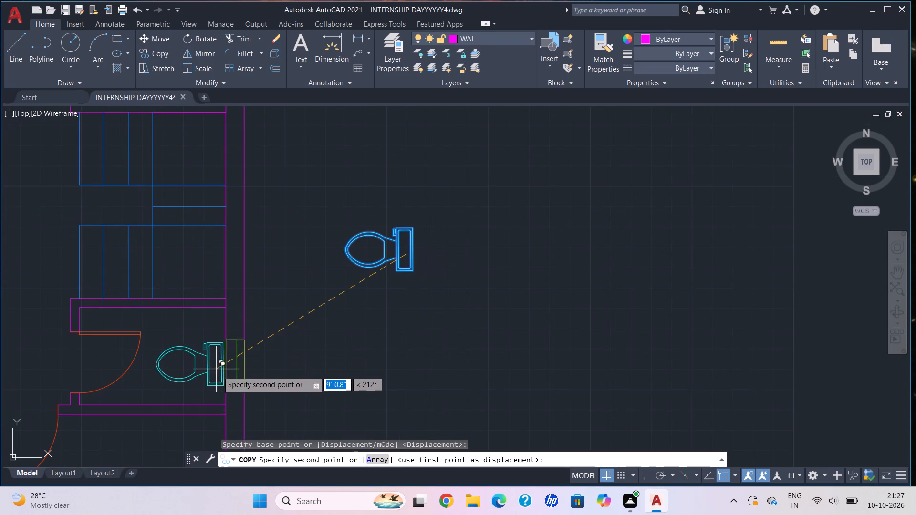
left_click(213, 383)
key("Escape")
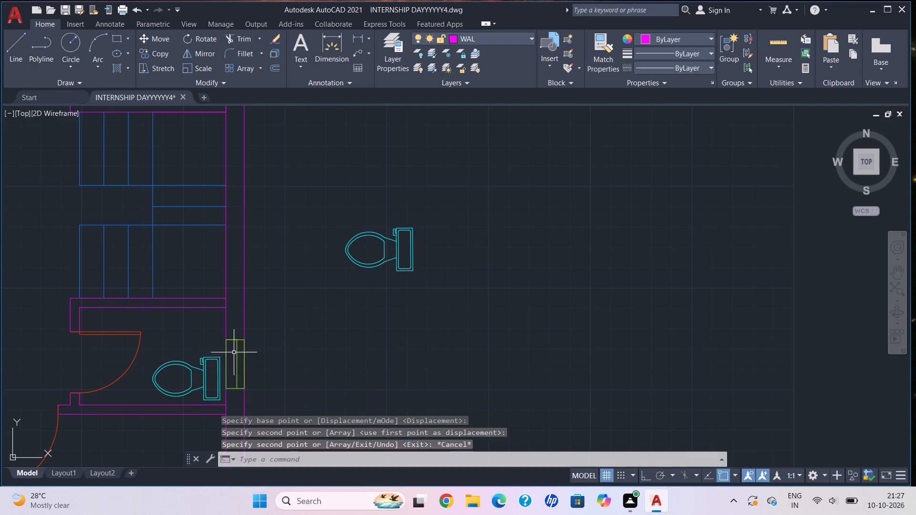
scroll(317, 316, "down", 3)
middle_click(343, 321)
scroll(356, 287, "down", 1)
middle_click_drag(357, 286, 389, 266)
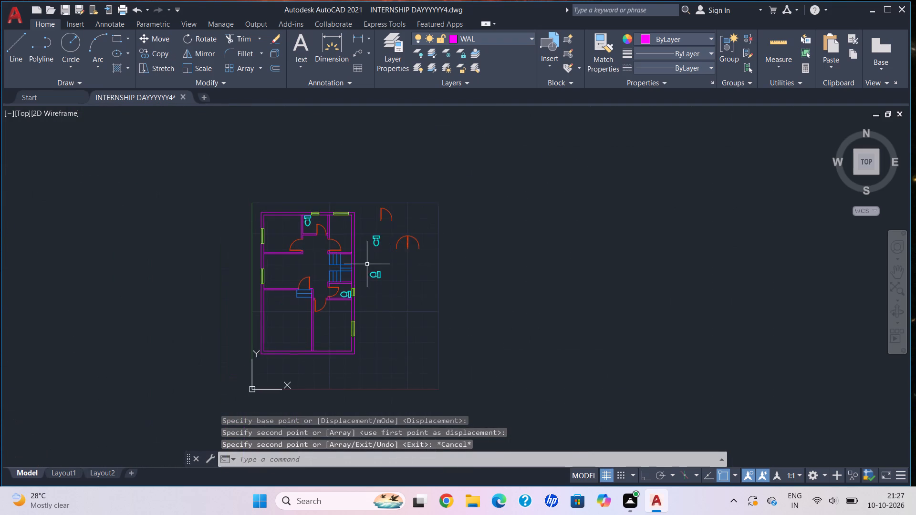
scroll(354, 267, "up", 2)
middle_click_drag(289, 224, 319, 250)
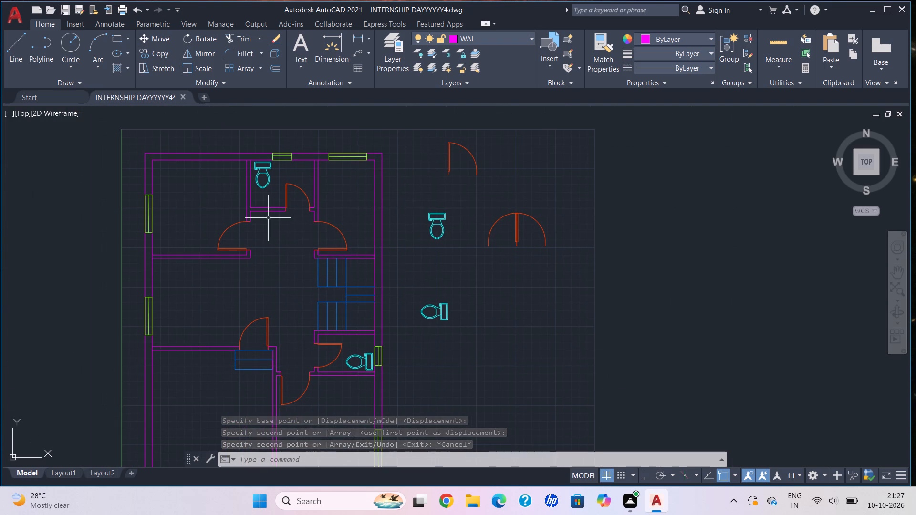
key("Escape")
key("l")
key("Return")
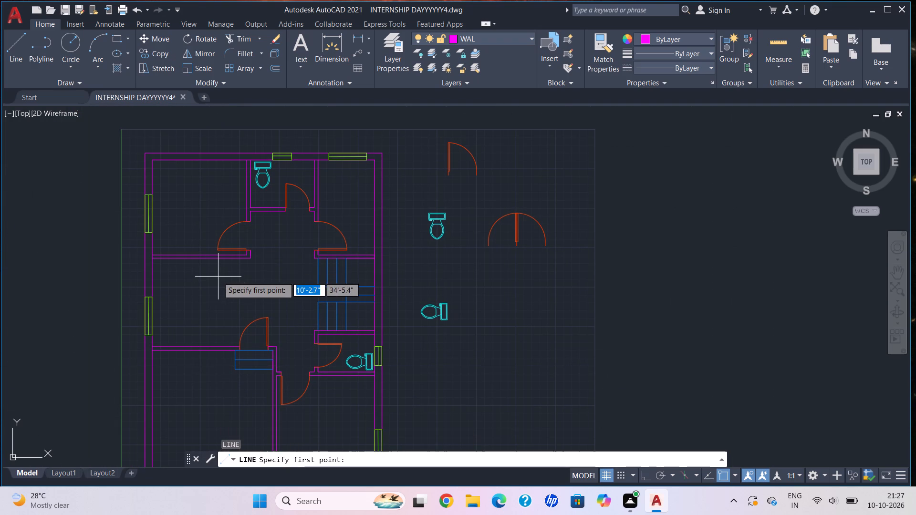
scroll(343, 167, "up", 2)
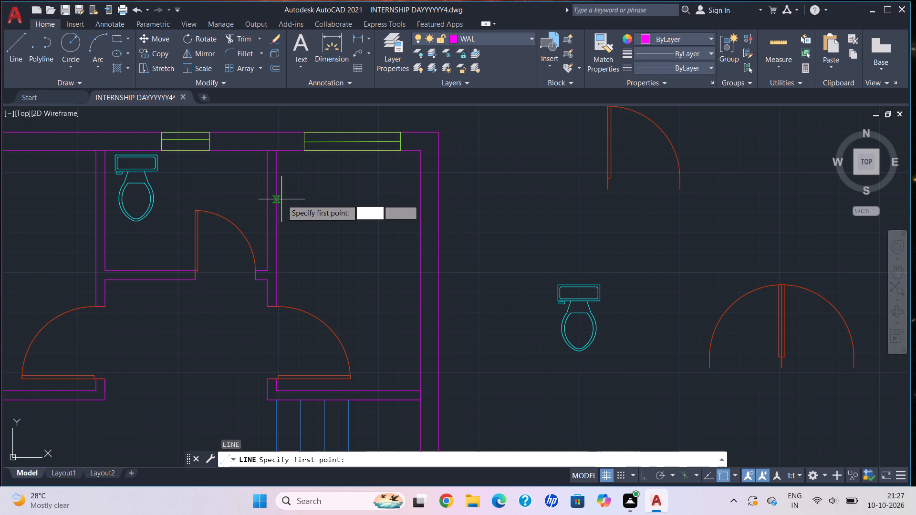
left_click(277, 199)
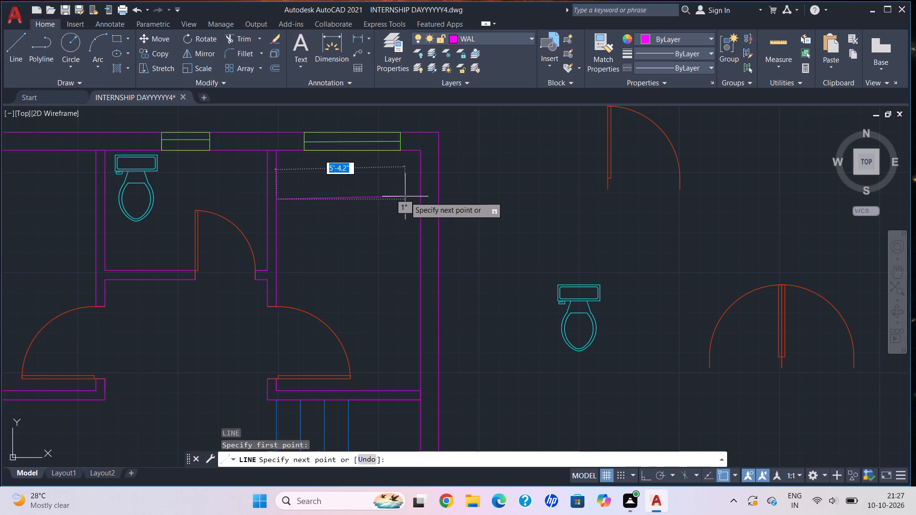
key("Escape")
Make FUR the current layer.
left_click(534, 37)
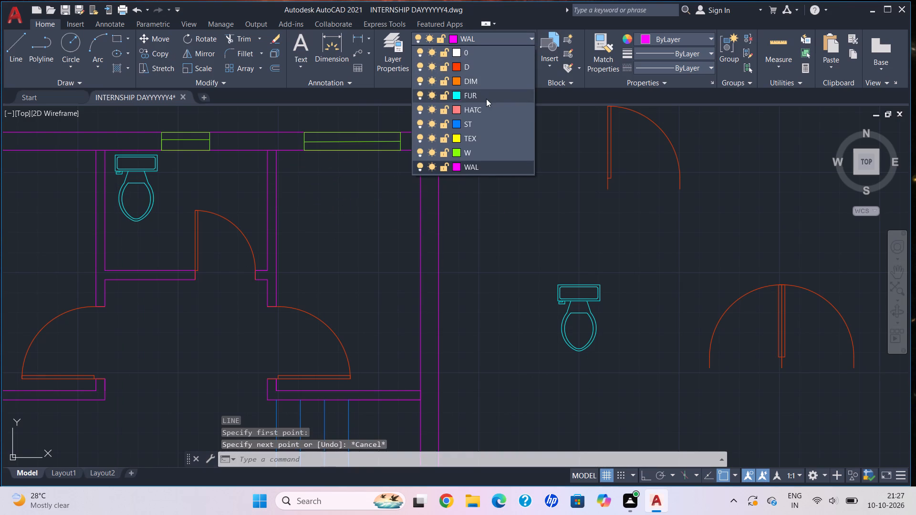
left_click(486, 99)
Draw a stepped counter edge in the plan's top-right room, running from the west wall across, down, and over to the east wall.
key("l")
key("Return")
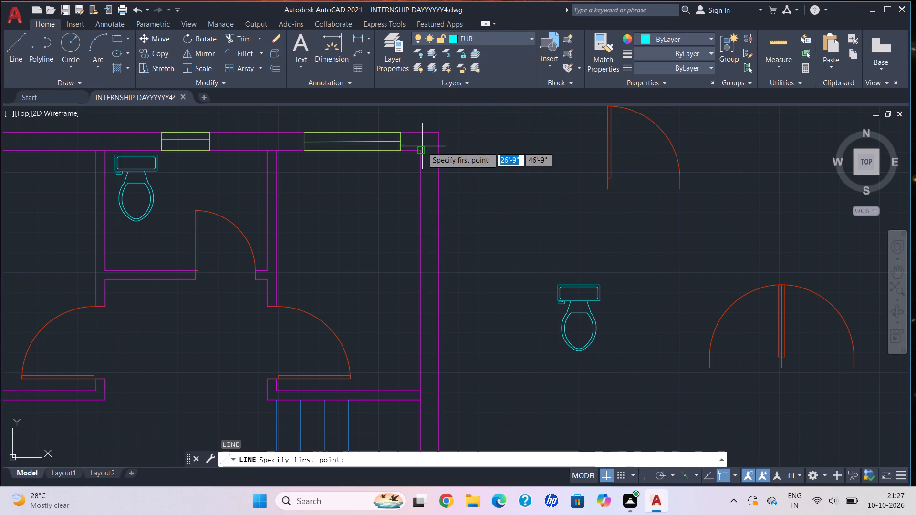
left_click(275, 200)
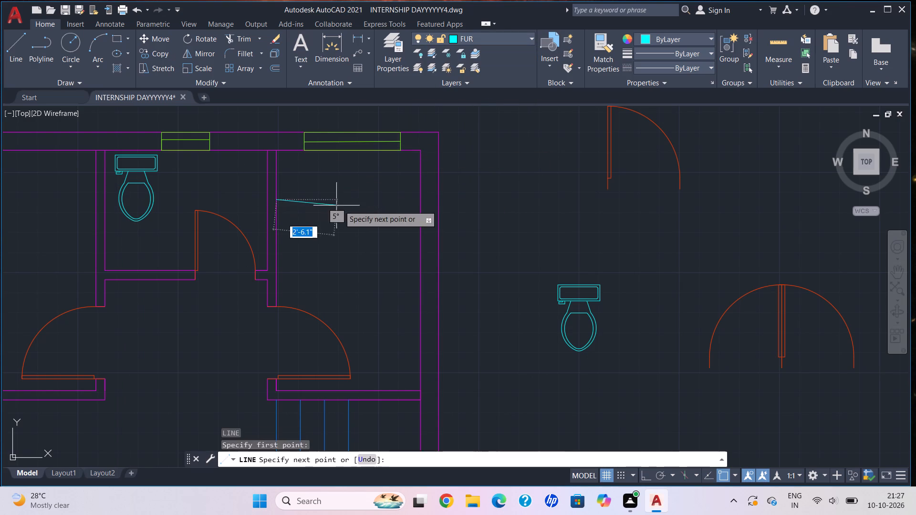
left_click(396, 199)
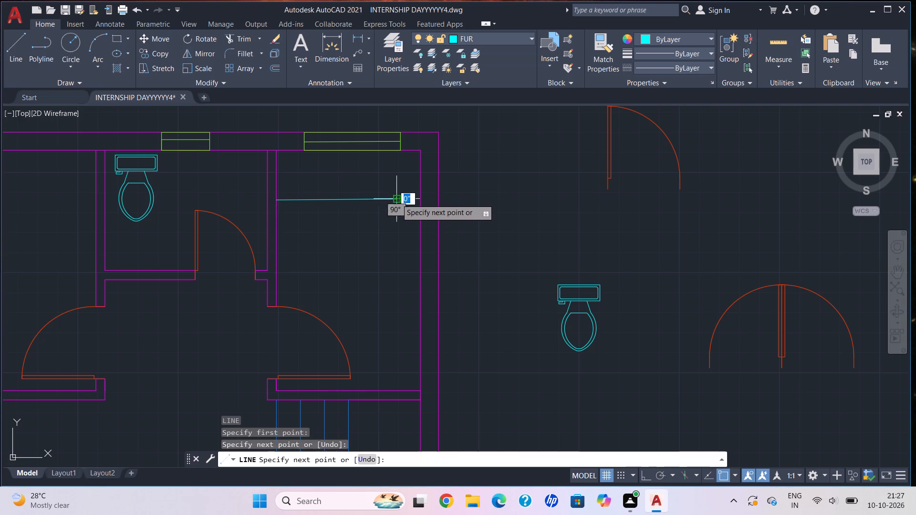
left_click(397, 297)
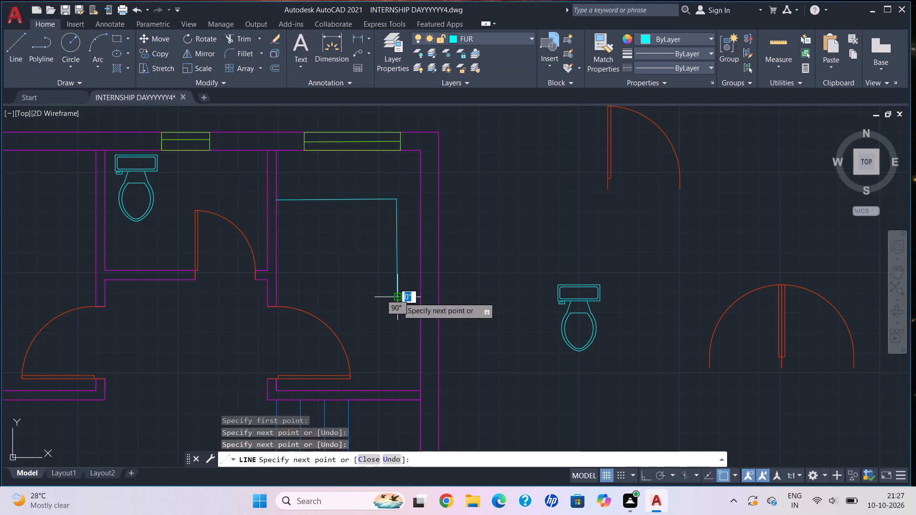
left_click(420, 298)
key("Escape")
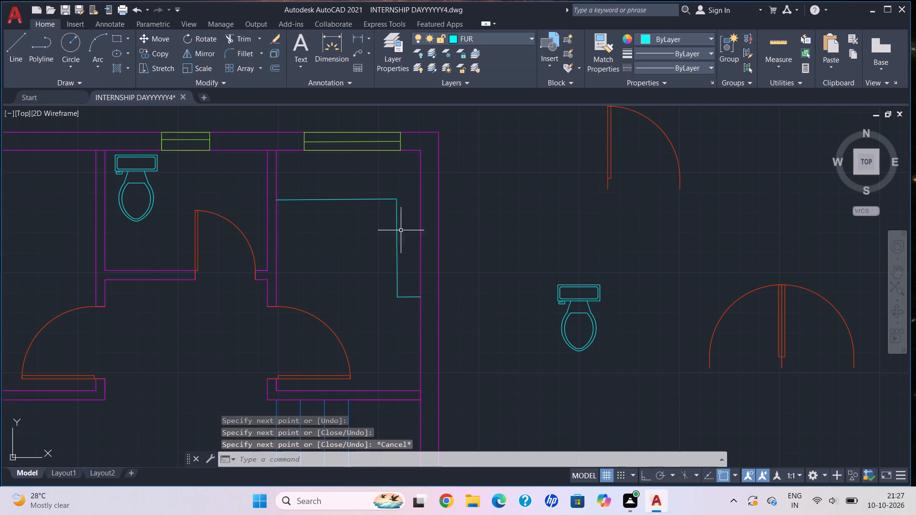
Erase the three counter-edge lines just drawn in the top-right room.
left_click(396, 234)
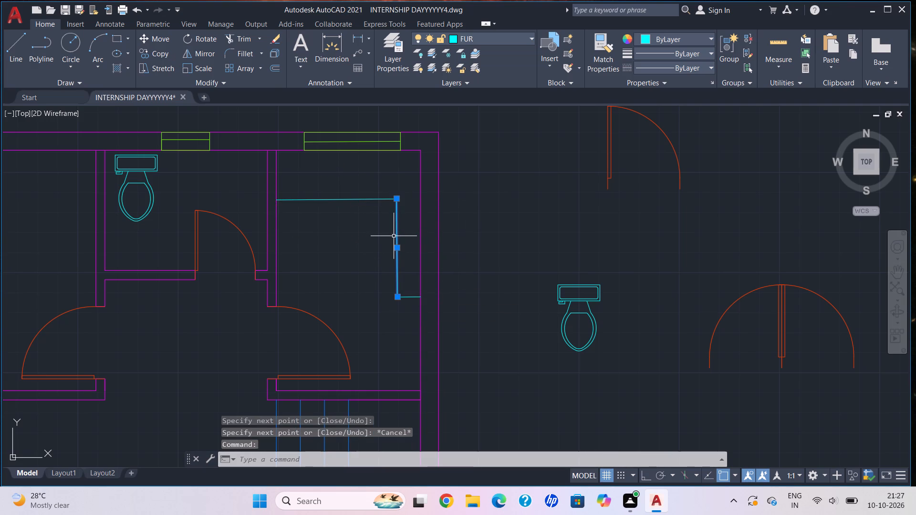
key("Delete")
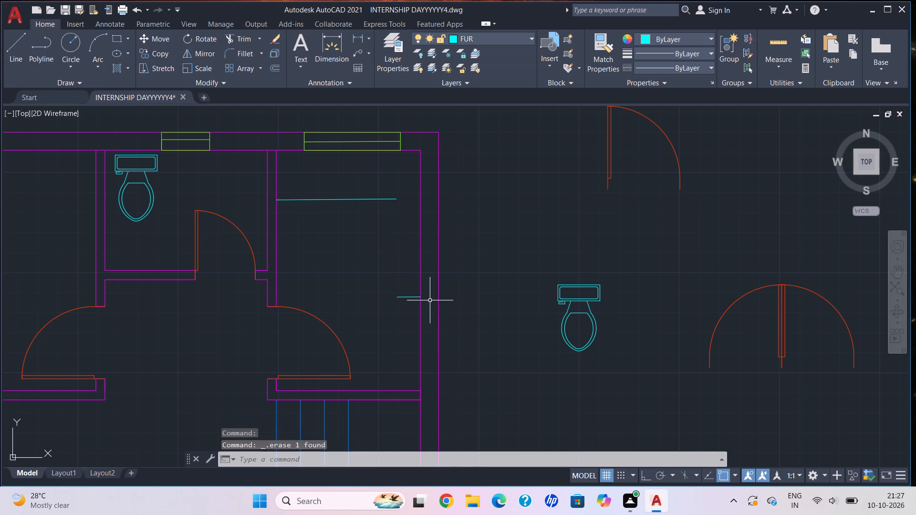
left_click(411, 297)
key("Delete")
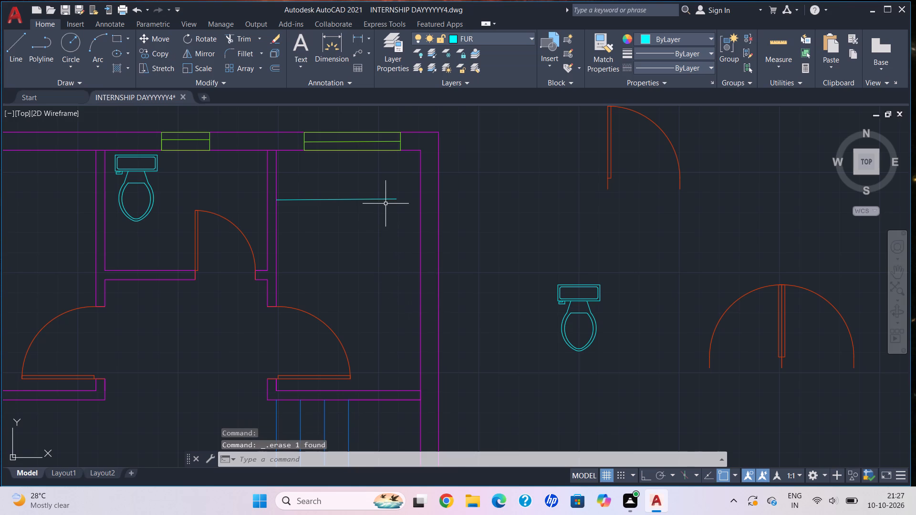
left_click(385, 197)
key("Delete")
Draw a deeper counter edge in the top-right room from the west wall across, about 3' down, and over to the east wall.
key("l")
key("Return")
left_click(279, 208)
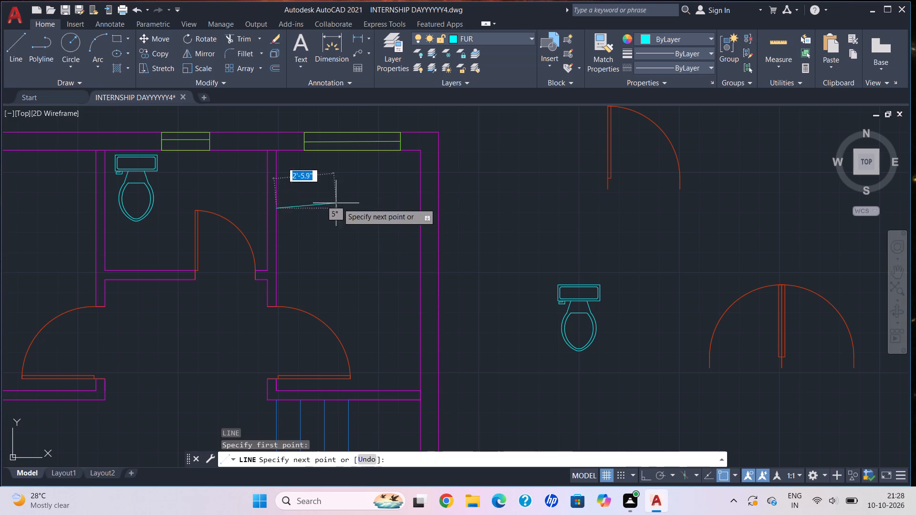
left_click(388, 209)
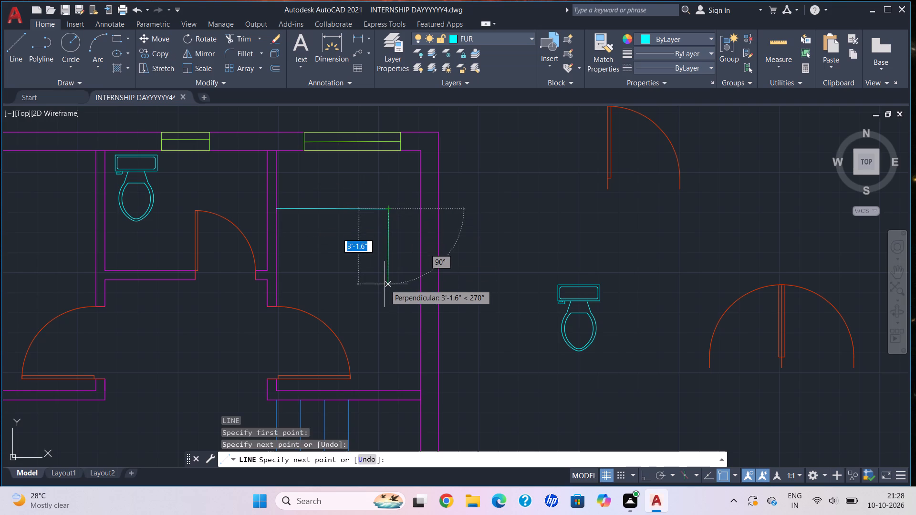
left_click(388, 287)
left_click(421, 285)
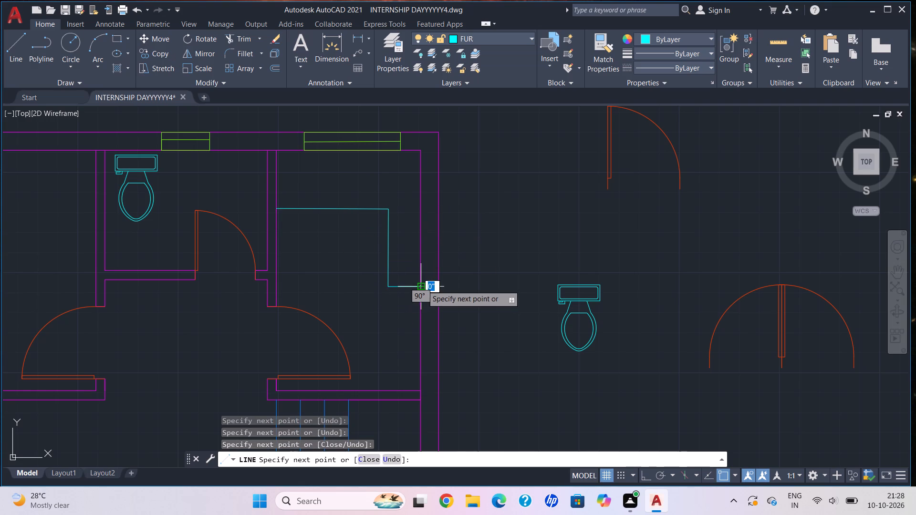
key("Escape")
Draw a sink outline rectangle about 3'-6" by 1'-2" on the counter below the top-right room's window.
key("r")
type("ec")
key("Return")
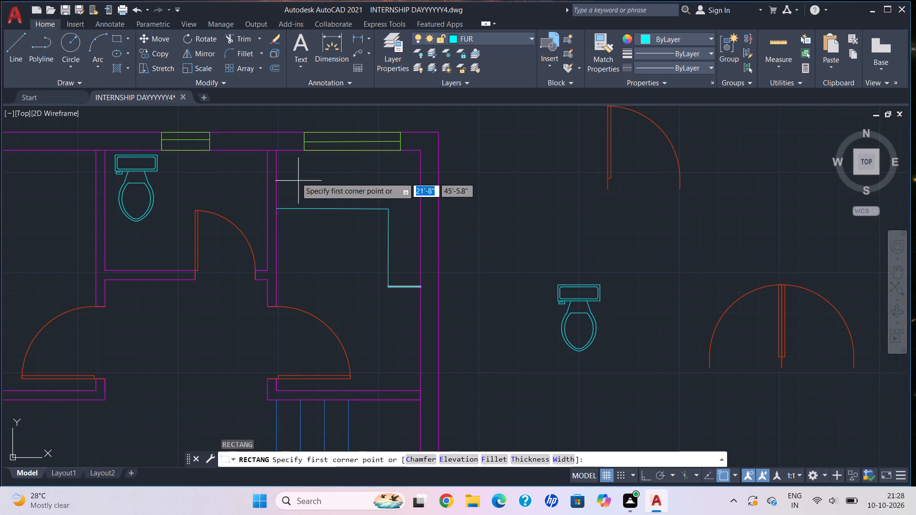
scroll(290, 168, "up", 2)
left_click(291, 156)
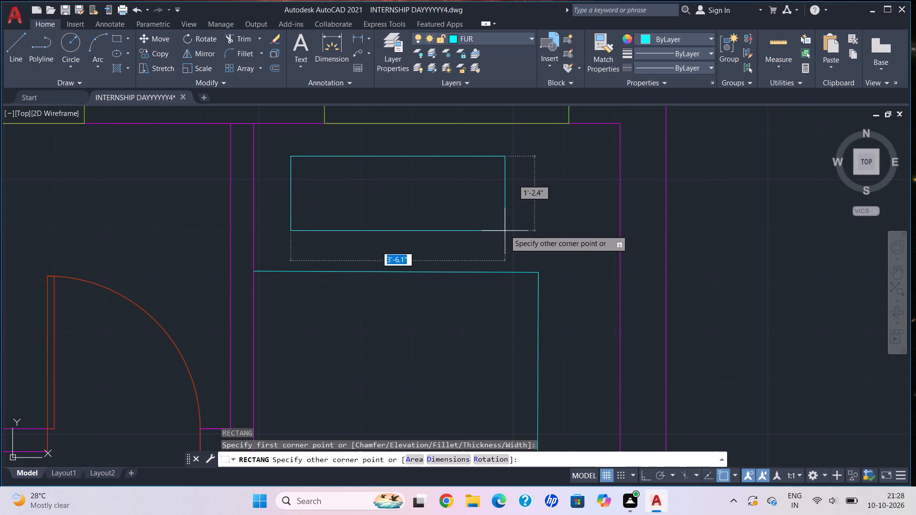
left_click(498, 233)
Draw two side-by-side basin rectangles, each about 1'-2" by 7", inside the sink outline.
scroll(494, 211, "down", 2)
middle_click_drag(492, 208, 491, 240)
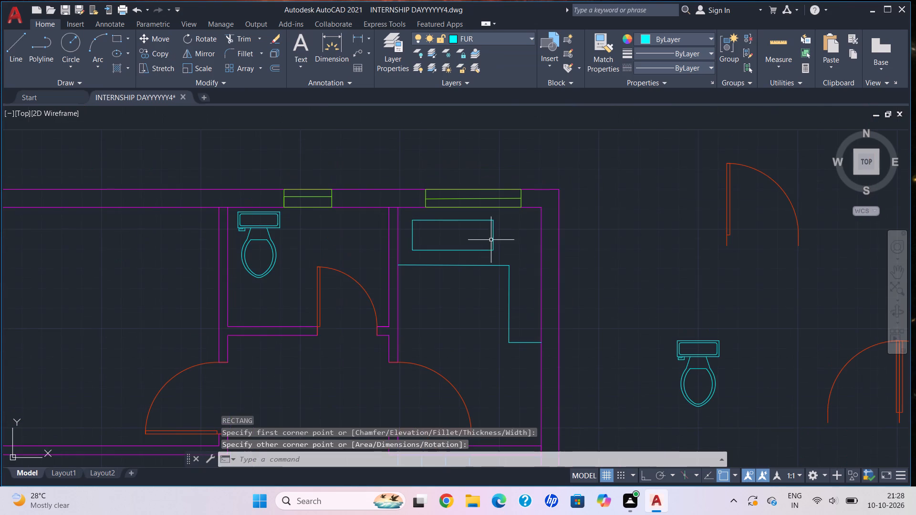
key("Escape")
type("re")
key("c")
scroll(456, 218, "up", 3)
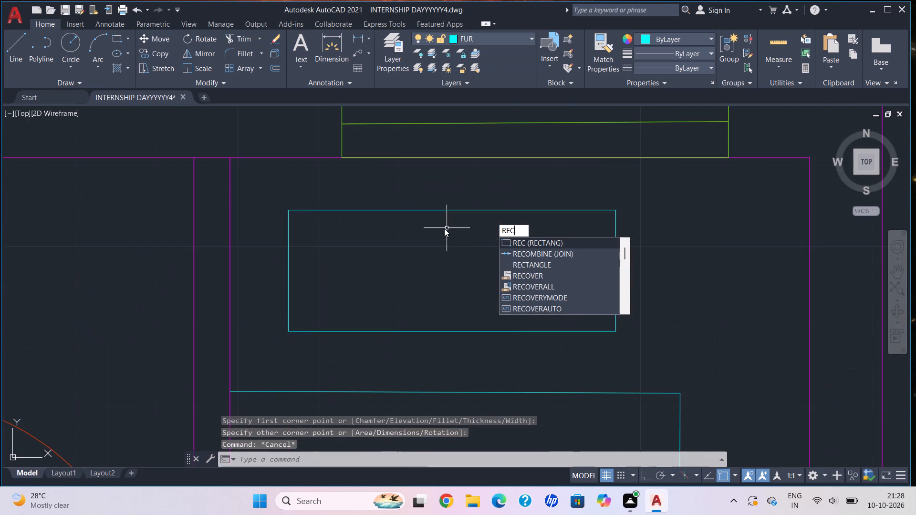
left_click(555, 243)
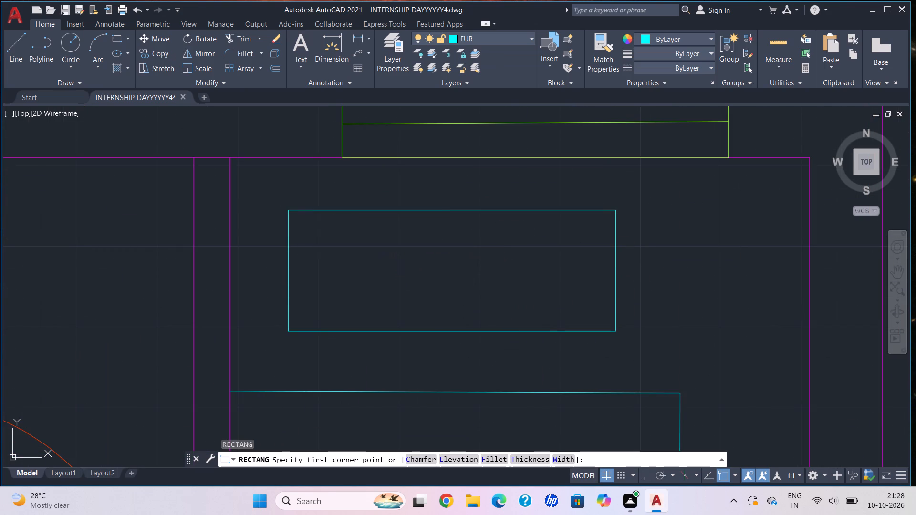
left_click(316, 239)
left_click(437, 298)
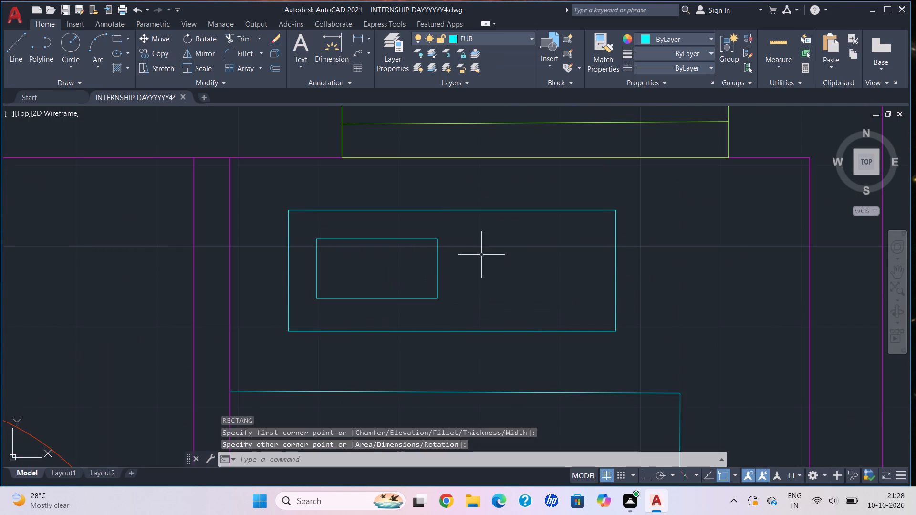
key("space")
left_click(468, 239)
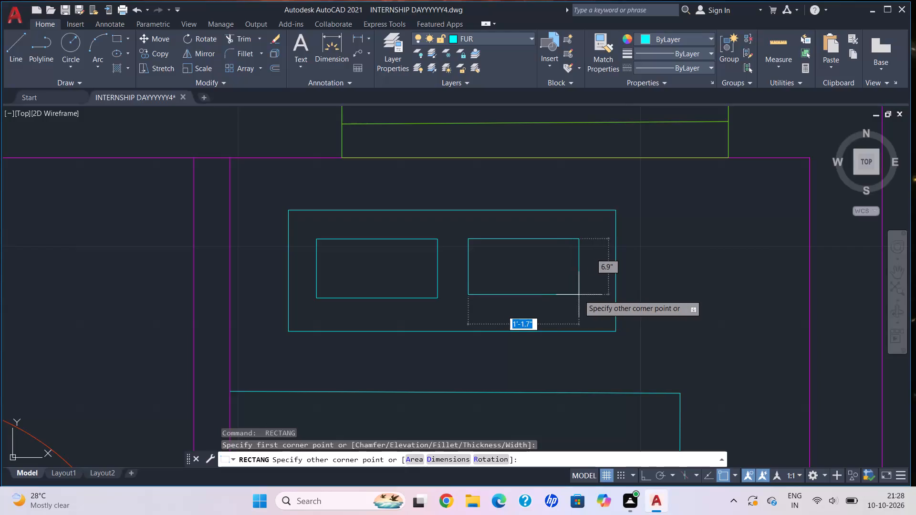
left_click(584, 295)
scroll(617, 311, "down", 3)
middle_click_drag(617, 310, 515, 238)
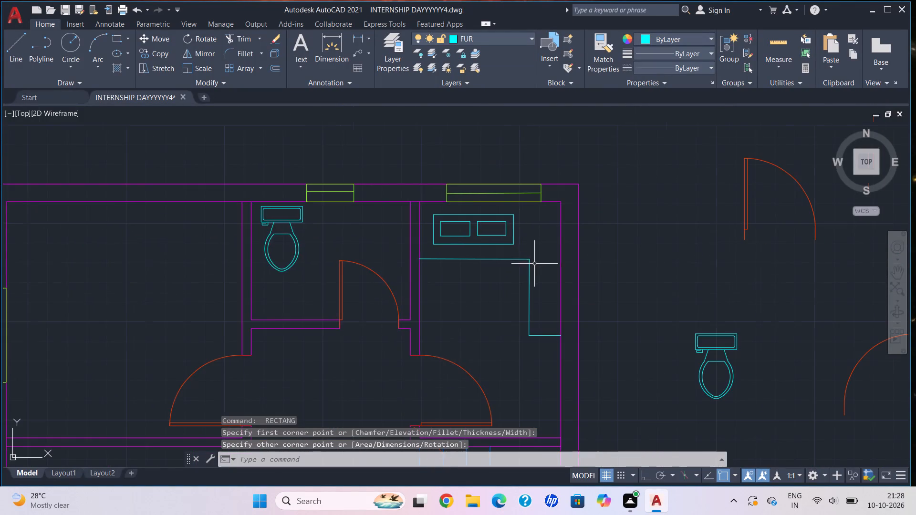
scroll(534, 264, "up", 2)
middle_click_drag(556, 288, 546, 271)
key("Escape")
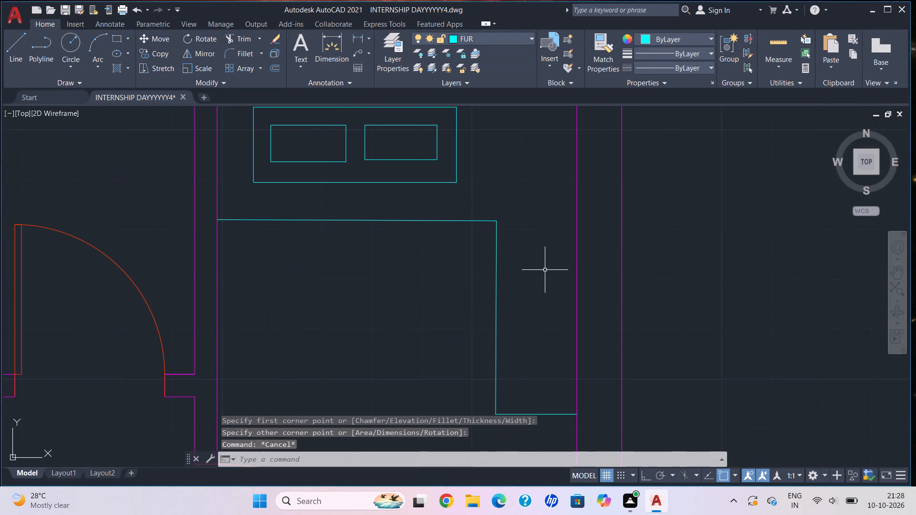
Draw a hob outline rectangle about 10" wide, elongated north-south, on the counter's east leg.
type("rec")
left_click(588, 292)
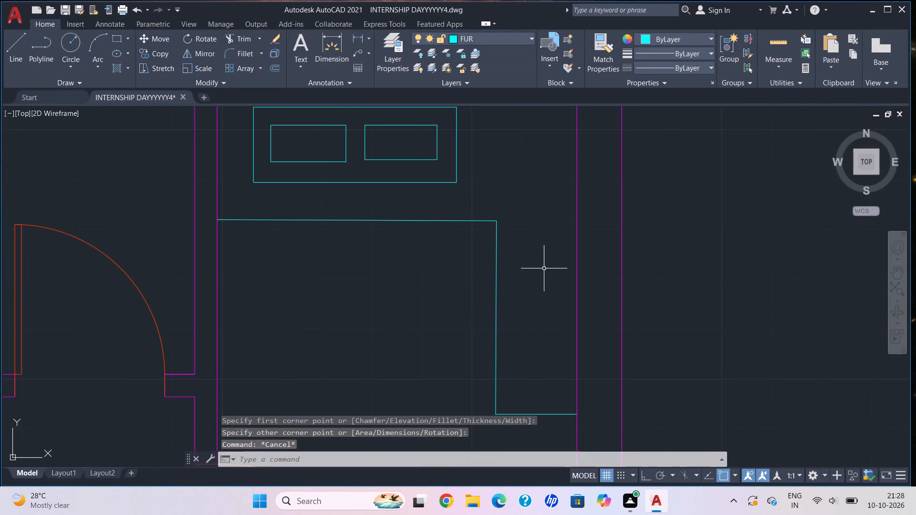
left_click(513, 250)
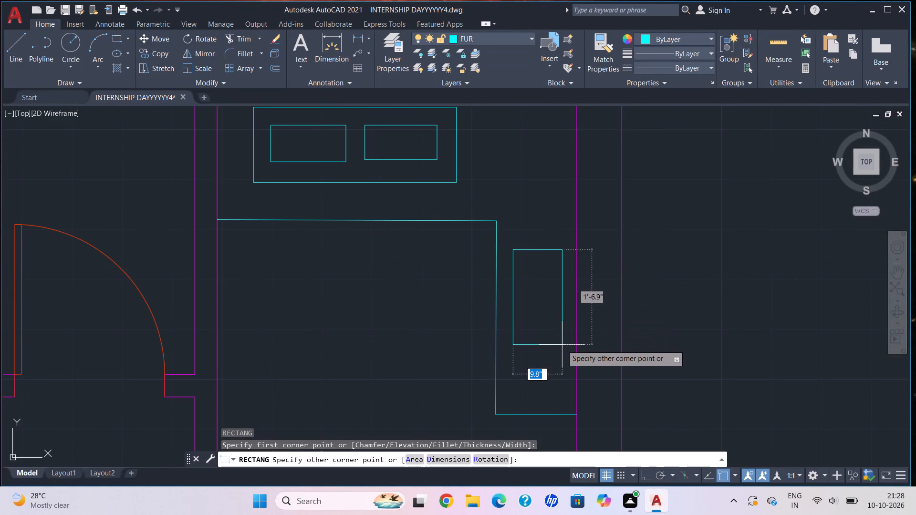
left_click(563, 355)
key("Escape")
Draw two small burner circles of about 1.3" radius side by side at the hob's north end.
key("c")
key("Return")
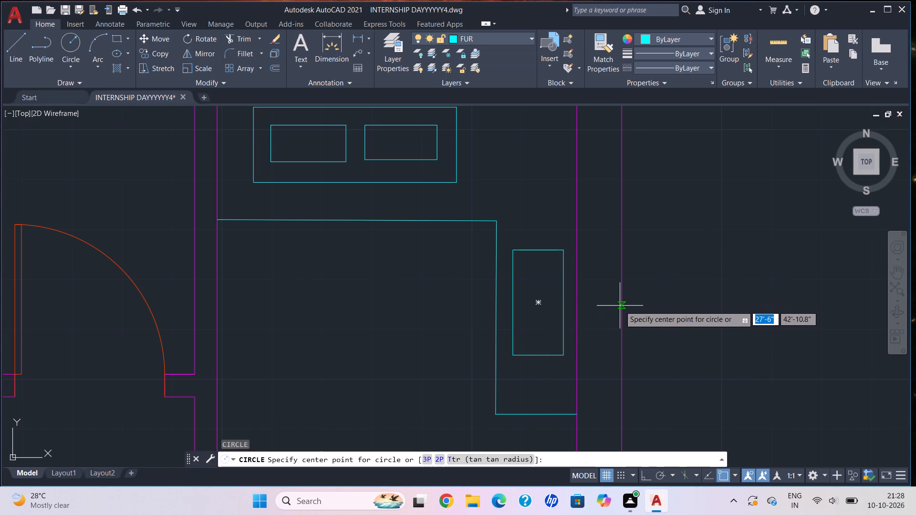
scroll(509, 274, "up", 2)
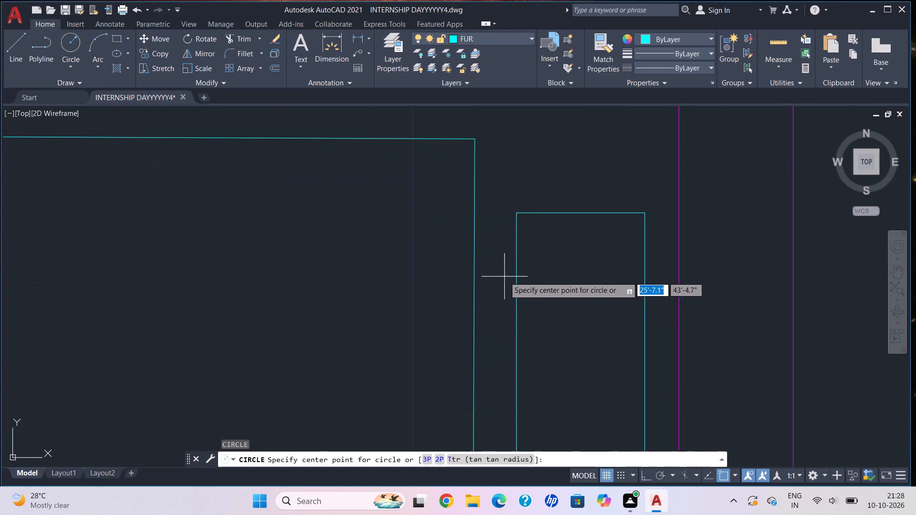
left_click(542, 253)
left_click(556, 264)
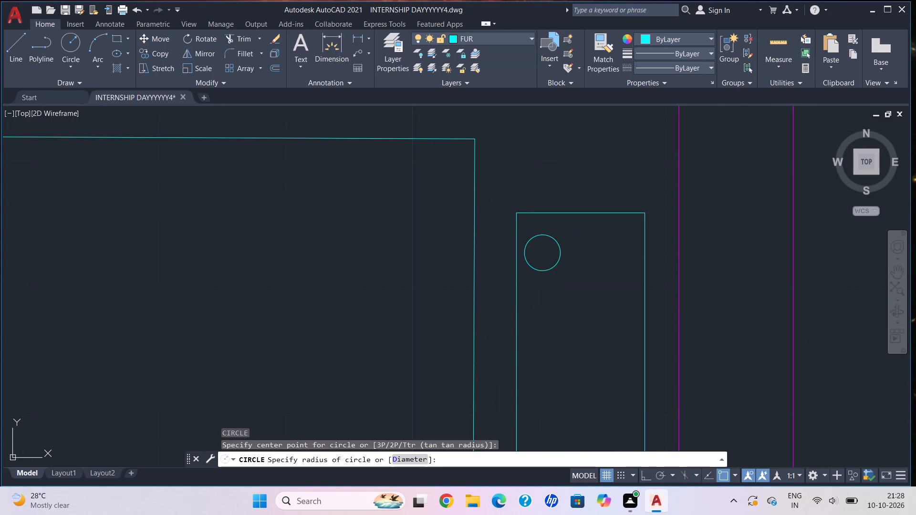
key("space")
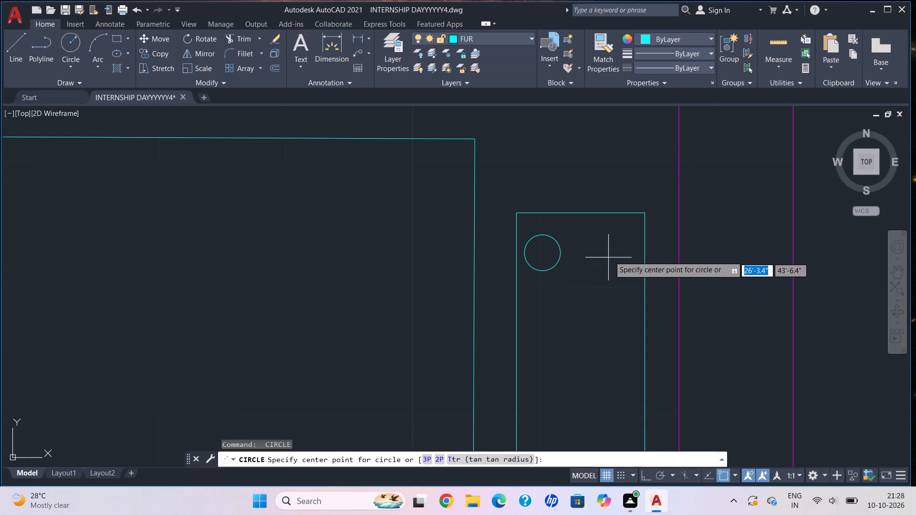
left_click(614, 250)
left_click(622, 265)
Draw a larger burner circle of about 2.2" radius in the hob's southwest corner.
key("space")
scroll(574, 358, "down", 1)
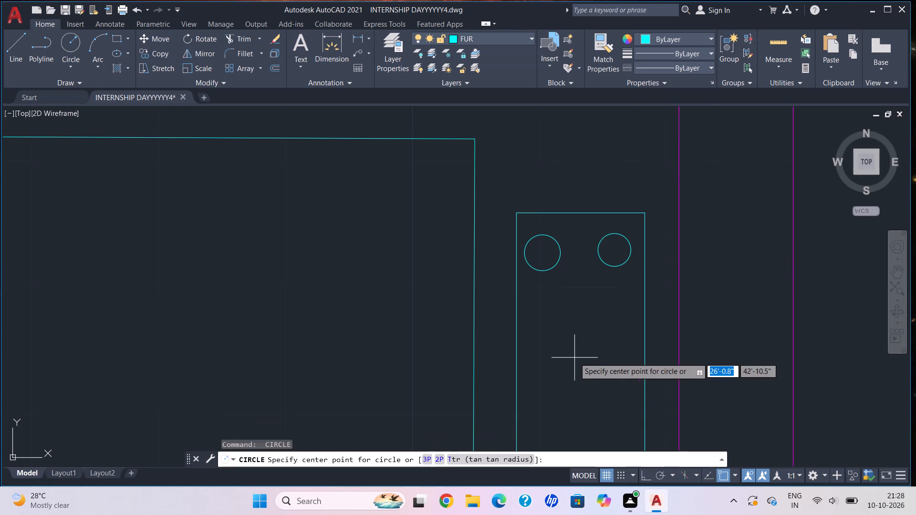
middle_click_drag(574, 358, 550, 290)
left_click(534, 328)
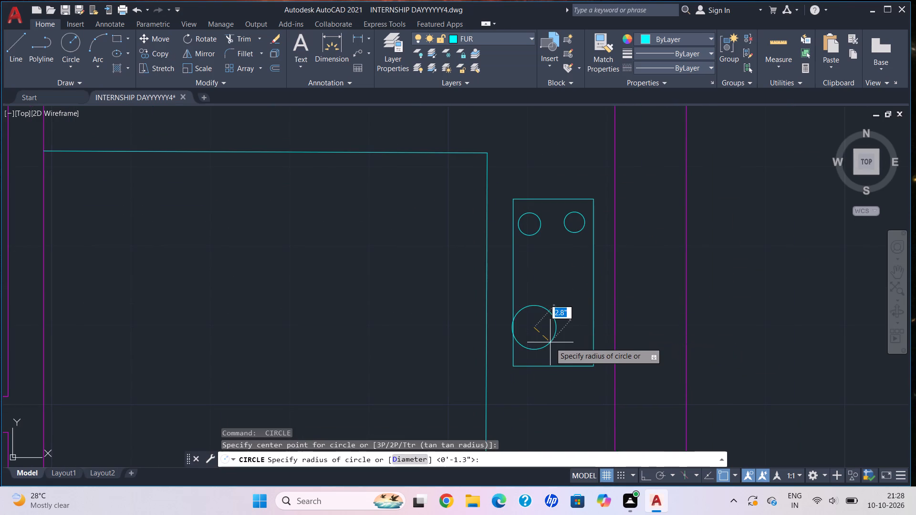
left_click(547, 339)
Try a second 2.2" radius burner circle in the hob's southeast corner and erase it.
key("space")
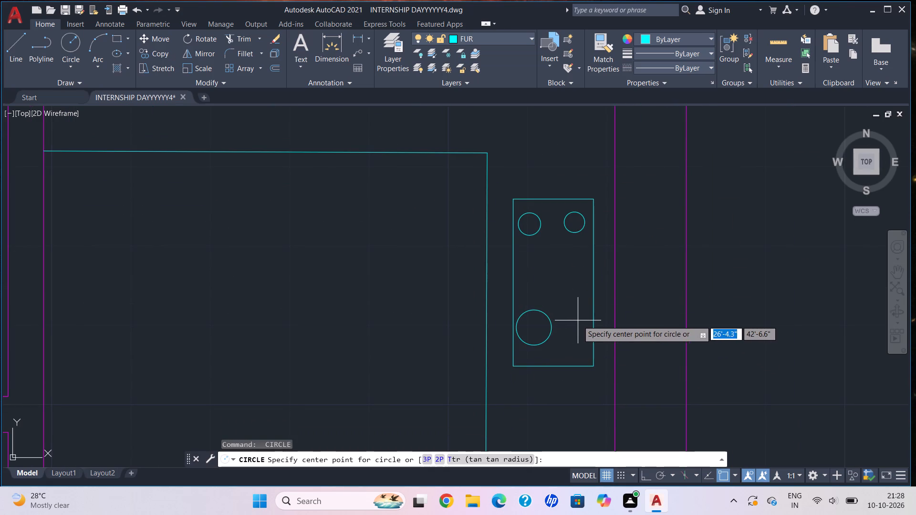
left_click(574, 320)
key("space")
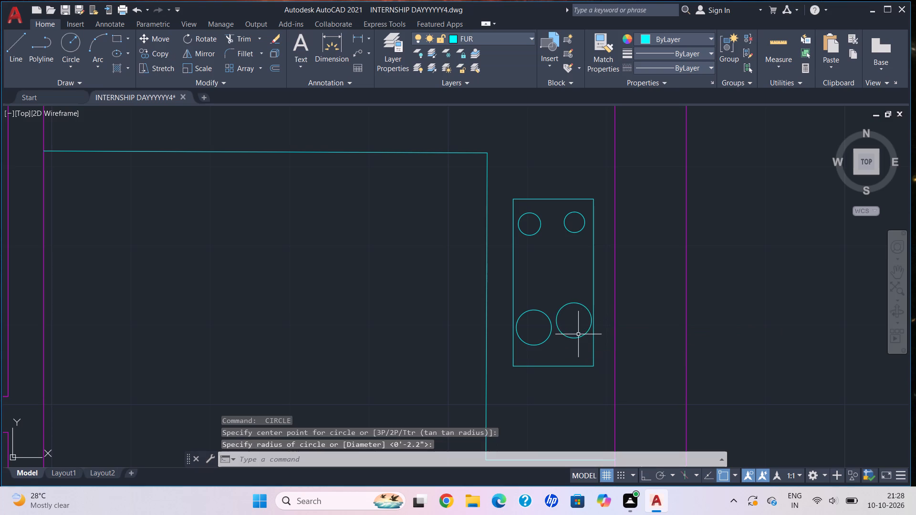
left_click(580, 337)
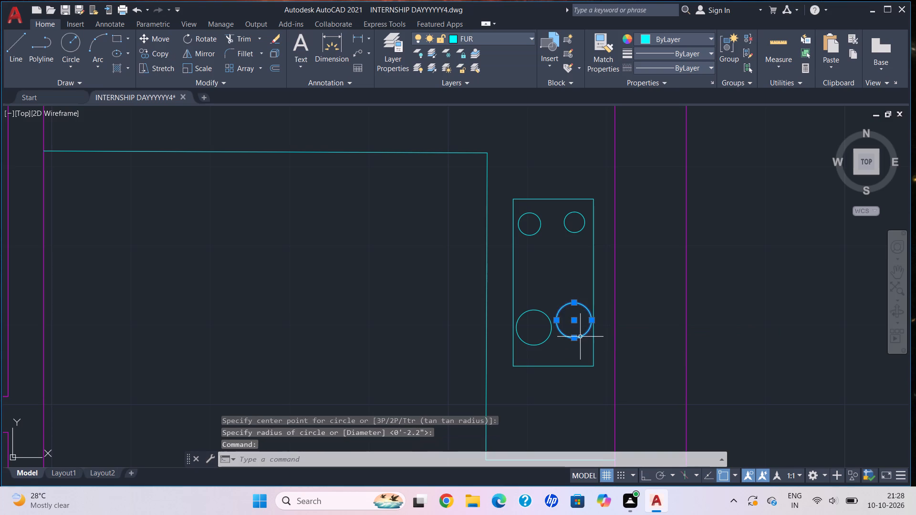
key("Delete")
Draw a burner circle of about 2" radius in the hob's southeast corner, level with the large southwest burner.
key("space")
scroll(570, 340, "up", 2)
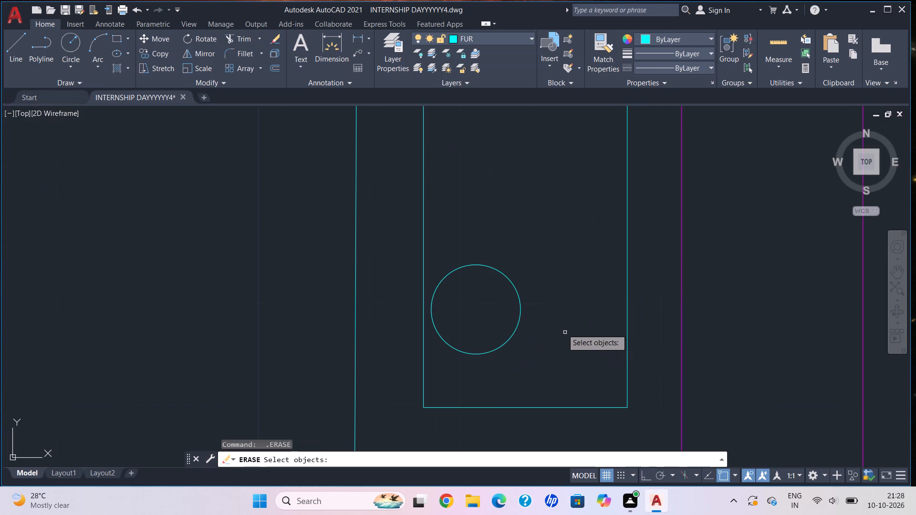
key("space")
key("Escape")
key("c")
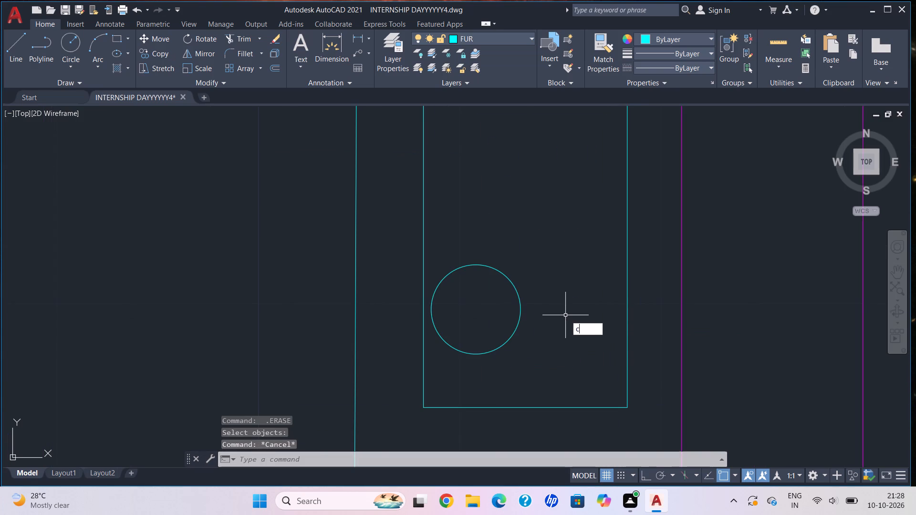
left_click(607, 340)
left_click(584, 312)
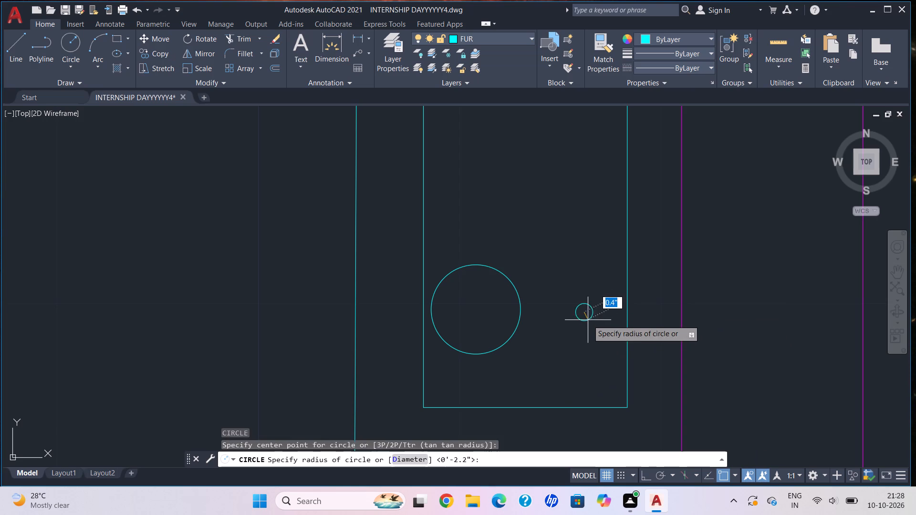
left_click(595, 352)
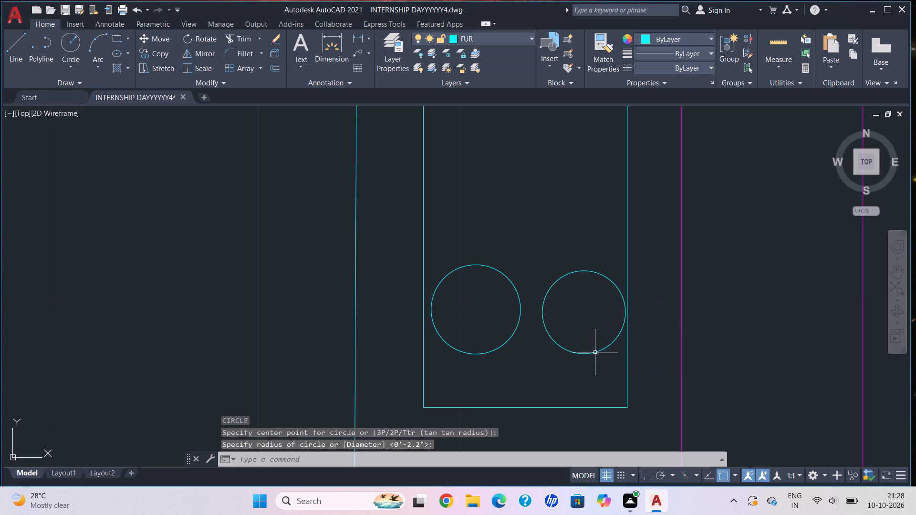
key("Escape")
With Ortho on, draw a narrow wardrobe outline in the northwest room, from the north wall down and across to the bathroom wall.
scroll(536, 288, "down", 5)
middle_click_drag(542, 303, 638, 271)
scroll(651, 314, "down", 2)
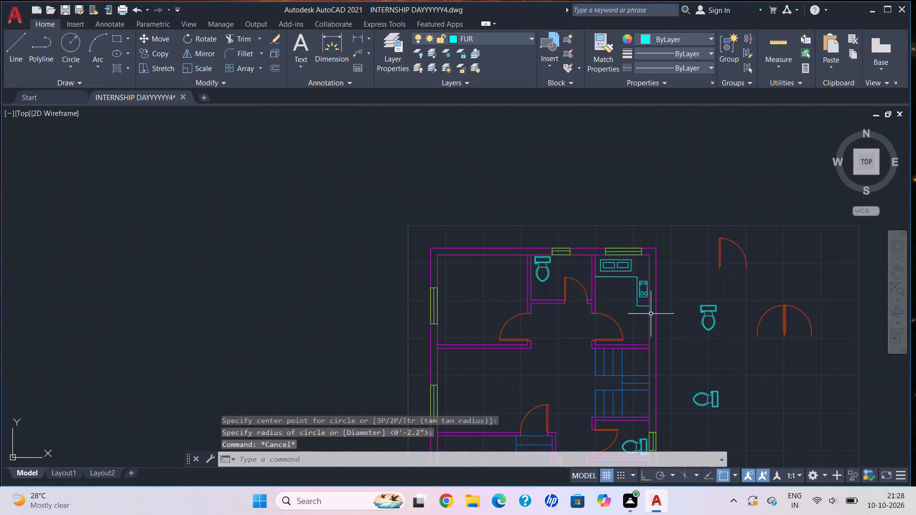
middle_click_drag(651, 314, 639, 268)
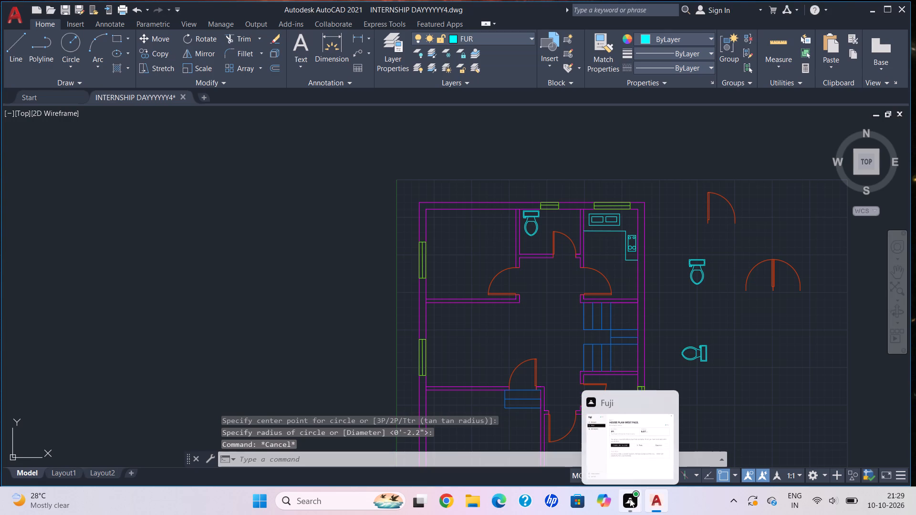
middle_click_drag(511, 208, 517, 223)
scroll(517, 254, "up", 1)
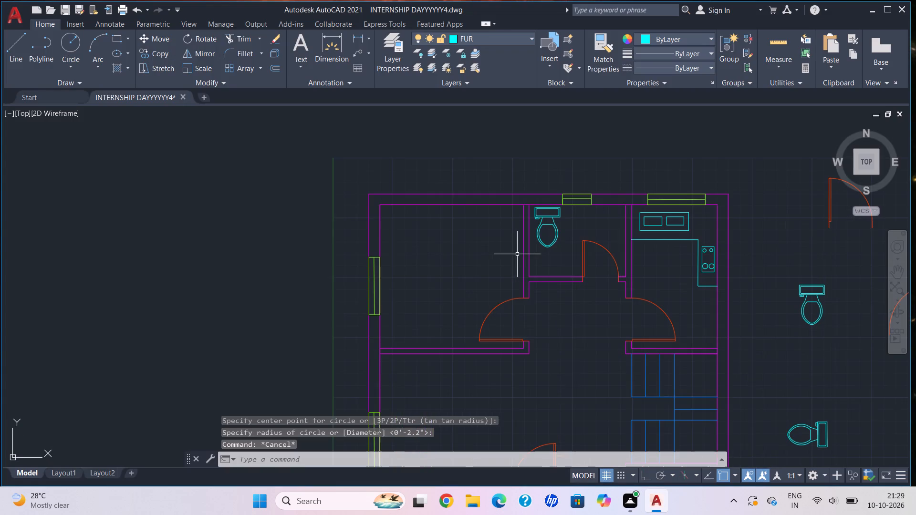
middle_click_drag(534, 264, 551, 268)
key("Escape")
key("l")
key("Return")
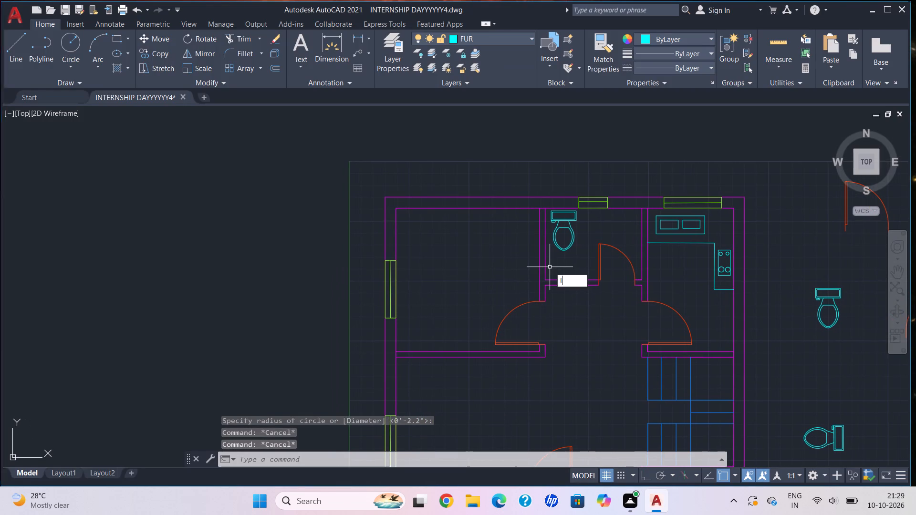
scroll(551, 241, "up", 3)
scroll(396, 150, "down", 2)
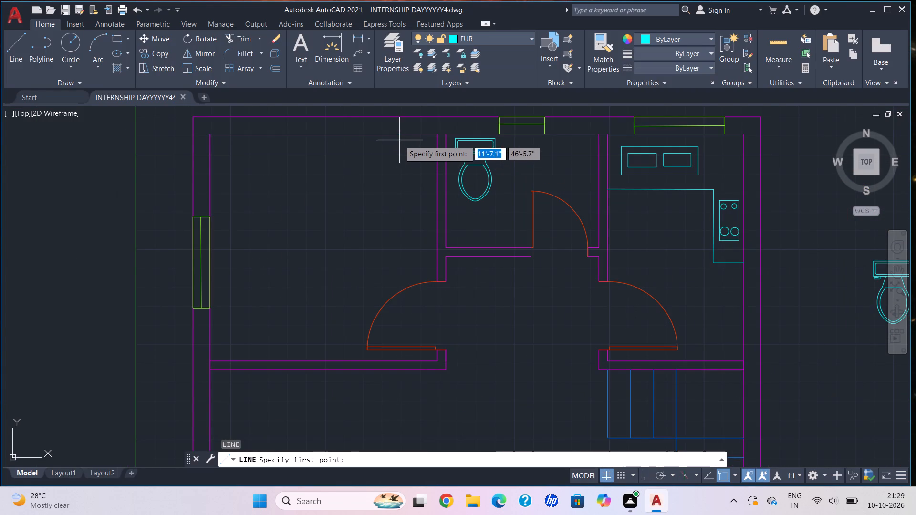
left_click(398, 134)
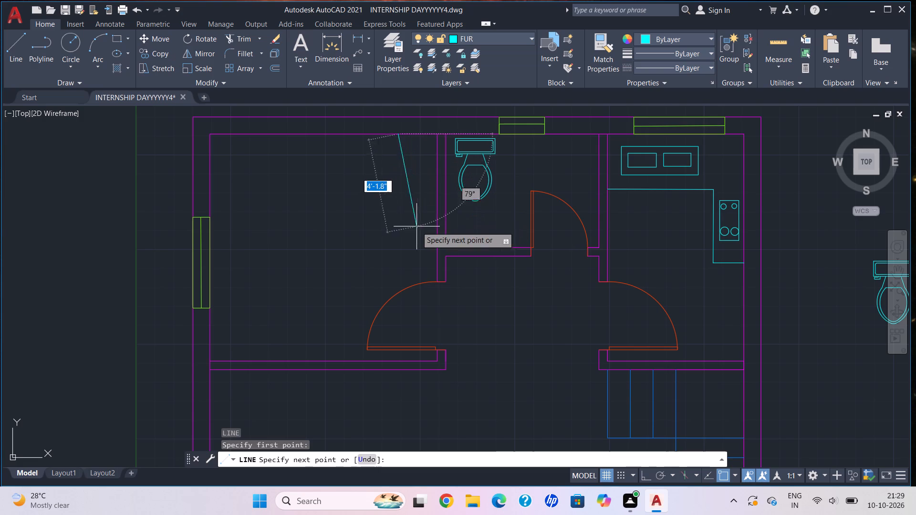
left_click(647, 479)
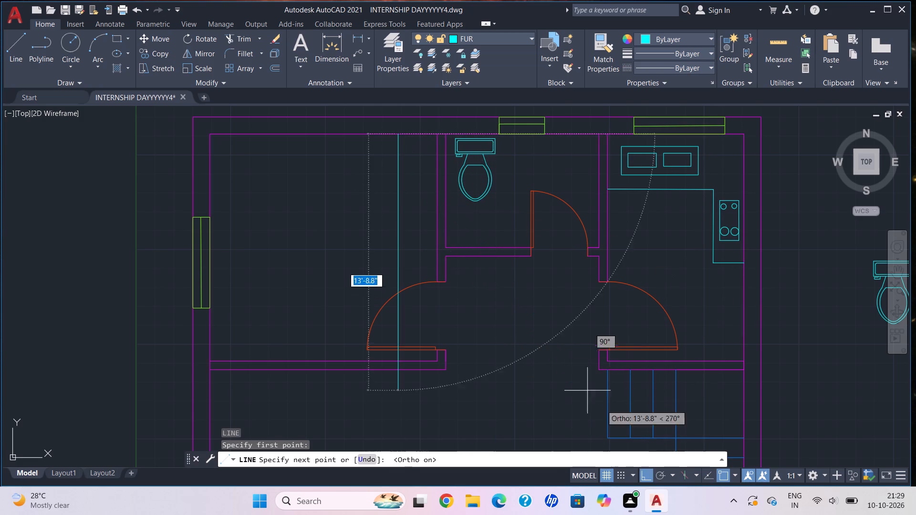
left_click(399, 237)
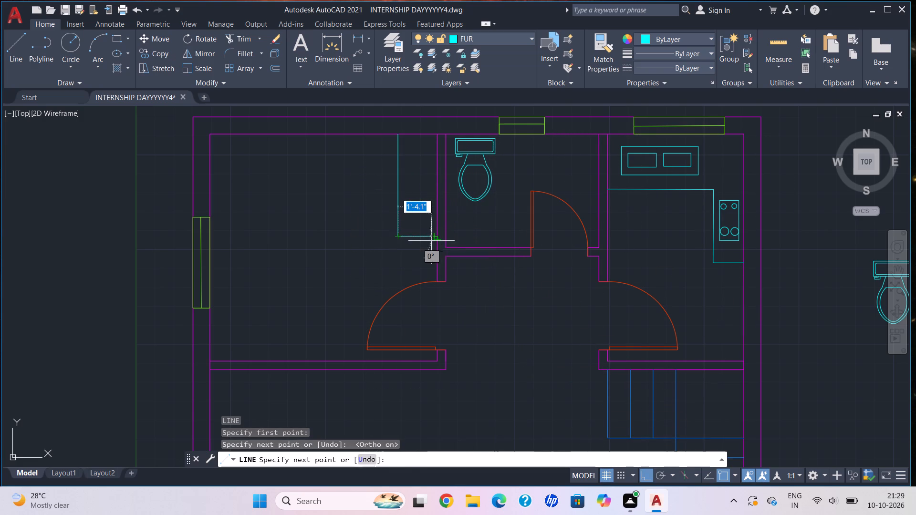
left_click(439, 234)
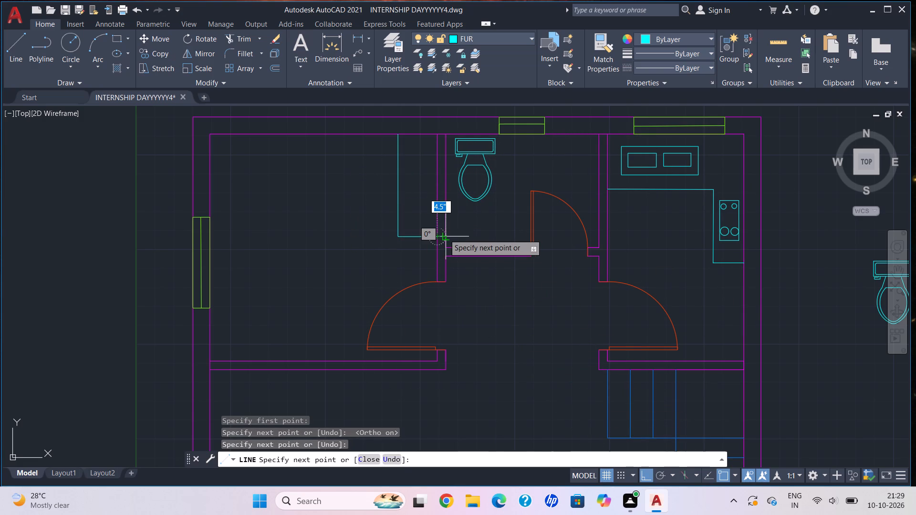
key("Escape")
Offset the wardrobe outline's bottom edge northward at 6" intervals to make five evenly spaced lines.
key("o")
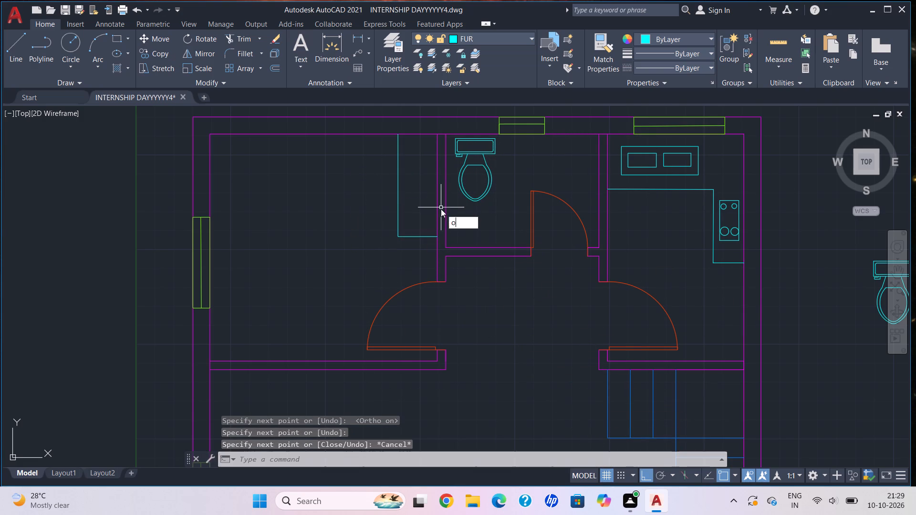
key("Return")
scroll(426, 207, "up", 2)
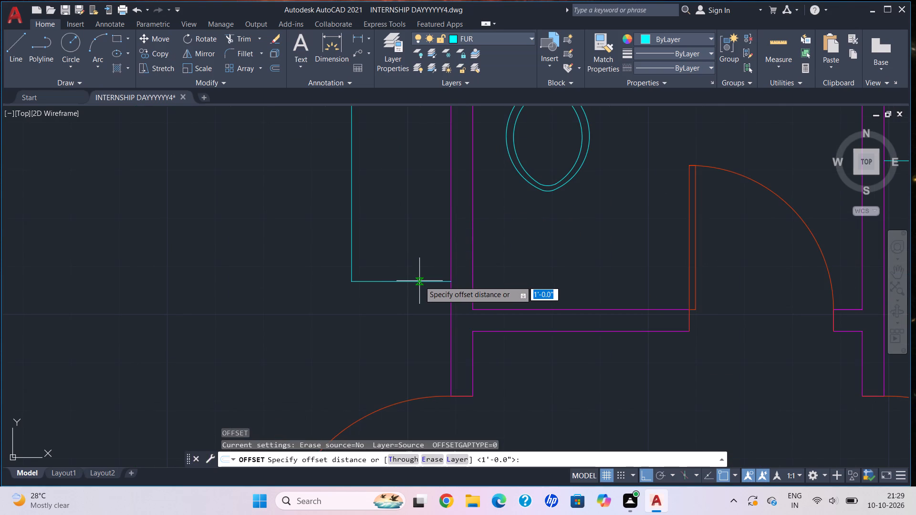
left_click(419, 281)
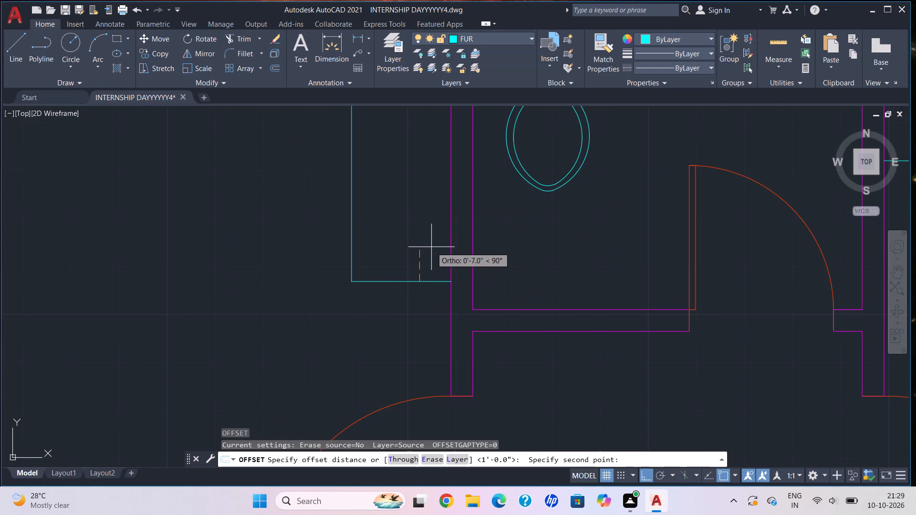
type("6\"")
key("Return")
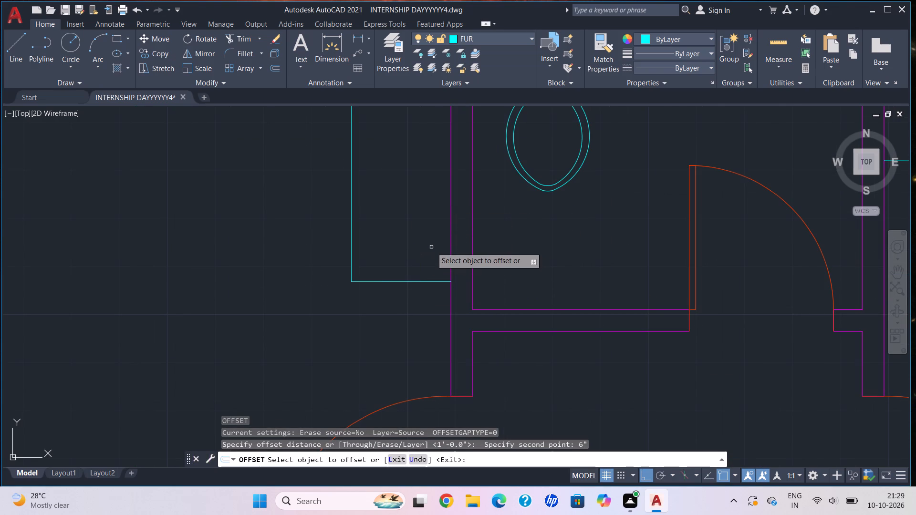
left_click(418, 282)
left_click(417, 255)
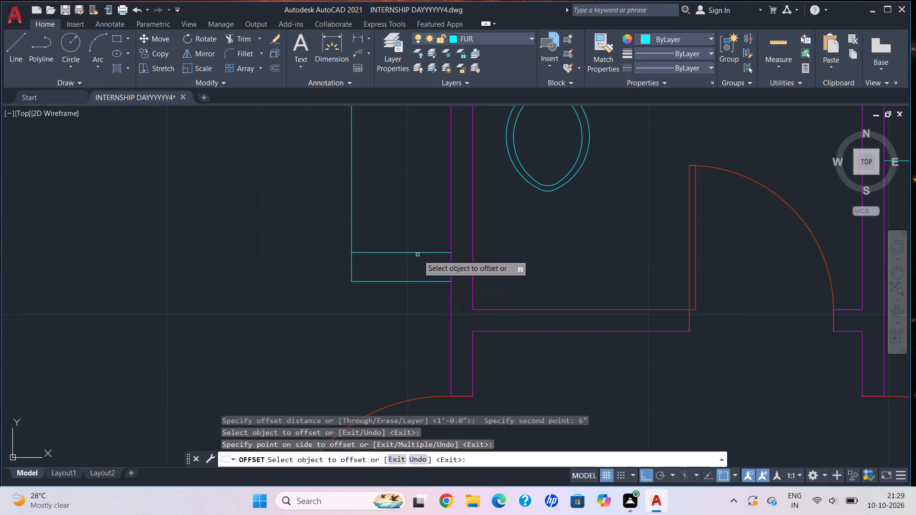
left_click(418, 254)
left_click(419, 239)
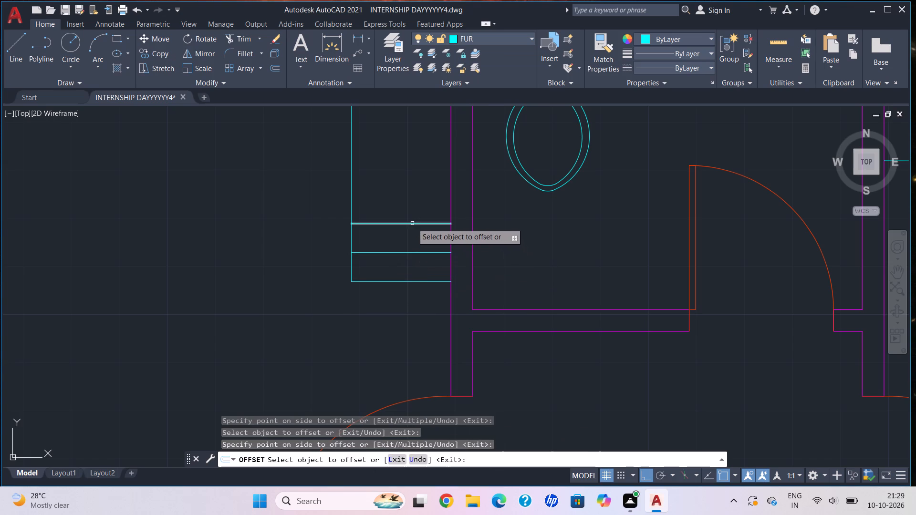
left_click(412, 223)
left_click(406, 189)
left_click(406, 196)
left_click(405, 181)
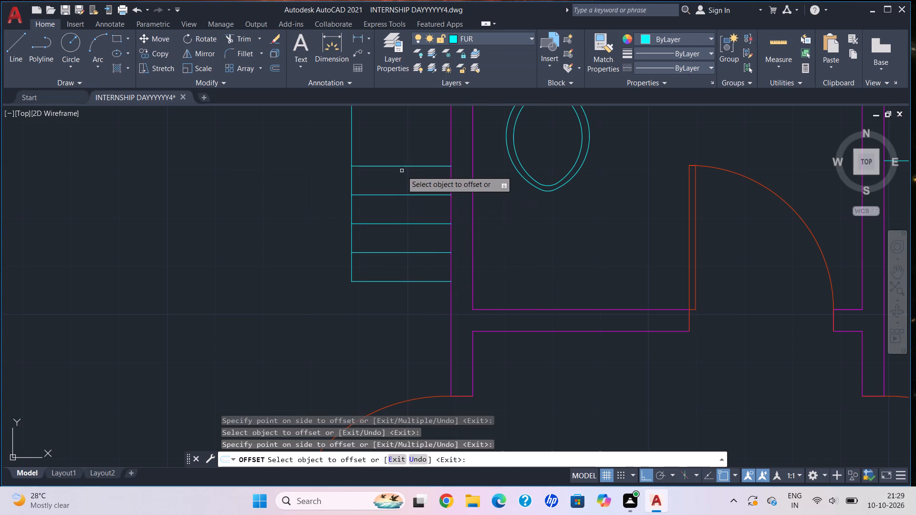
left_click(401, 166)
left_click(401, 143)
Continue the 6" offsets with three more lines to fill the wardrobe outline up to the north wall.
scroll(388, 139, "down", 1)
middle_click_drag(387, 159, 394, 255)
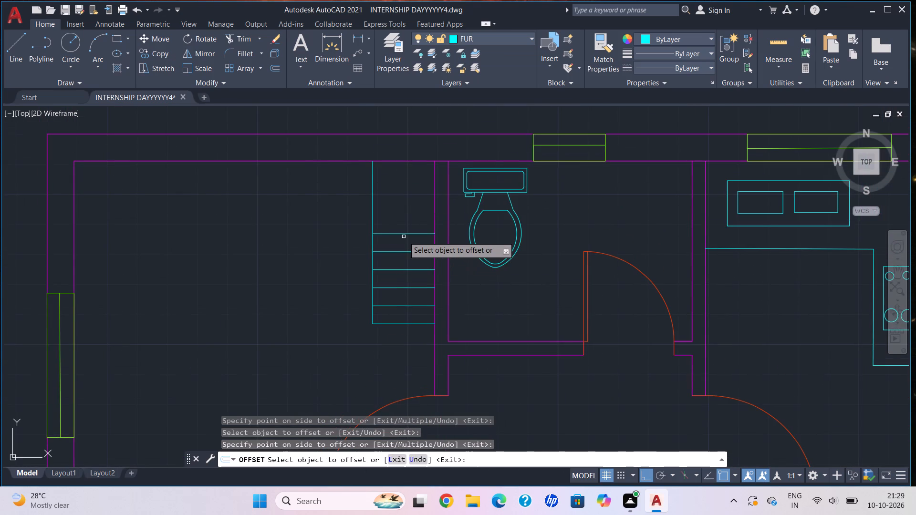
left_click(404, 233)
left_click(406, 205)
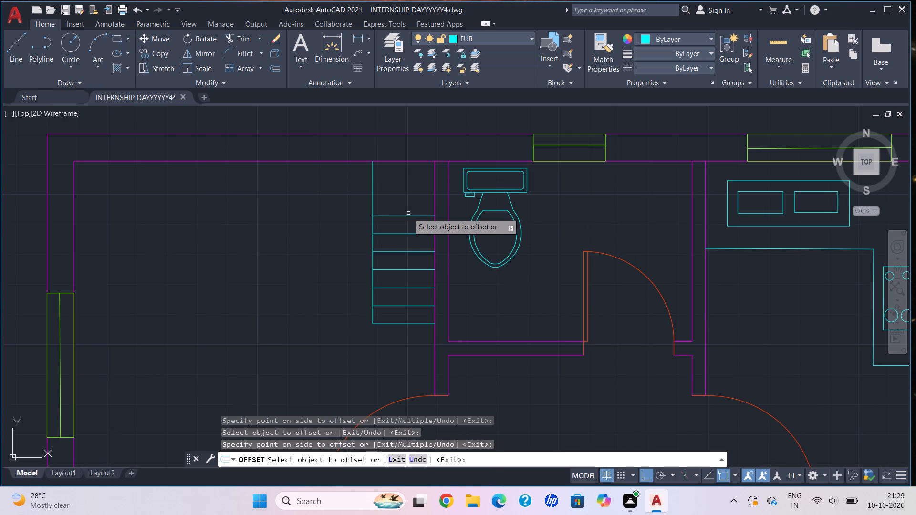
left_click(412, 216)
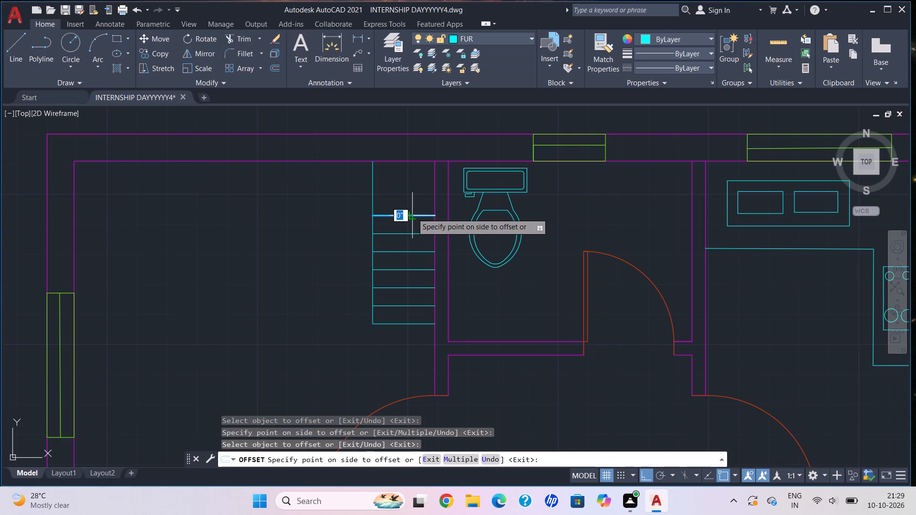
left_click(412, 204)
left_click(410, 198)
left_click(407, 193)
scroll(427, 298, "down", 2)
middle_click_drag(429, 299, 445, 276)
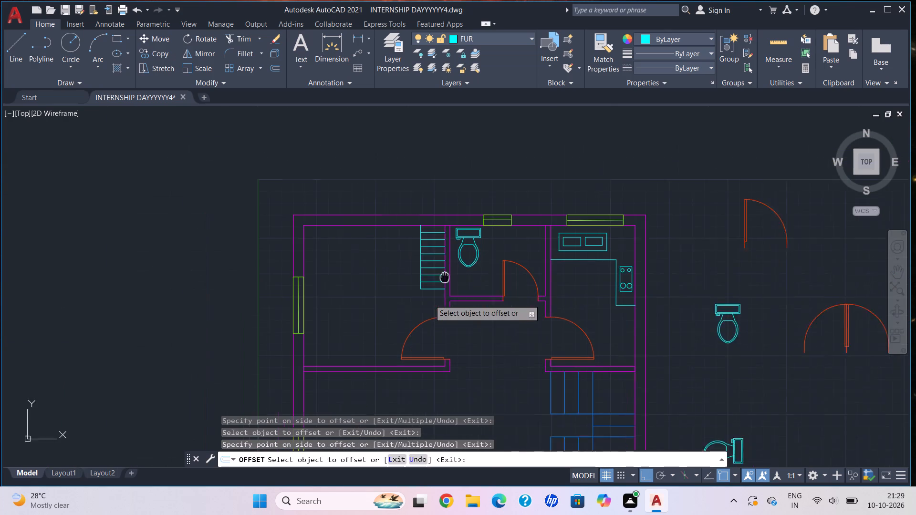
Draw a narrow wardrobe outline in the southeast room, from the south wall north and across to the room's west wall.
middle_click_drag(445, 276, 448, 264)
key("Escape")
middle_click_drag(479, 276, 478, 240)
middle_click_drag(525, 281, 472, 85)
middle_click_drag(483, 348, 486, 164)
scroll(470, 212, "down", 1)
middle_click_drag(470, 212, 484, 238)
key("Escape")
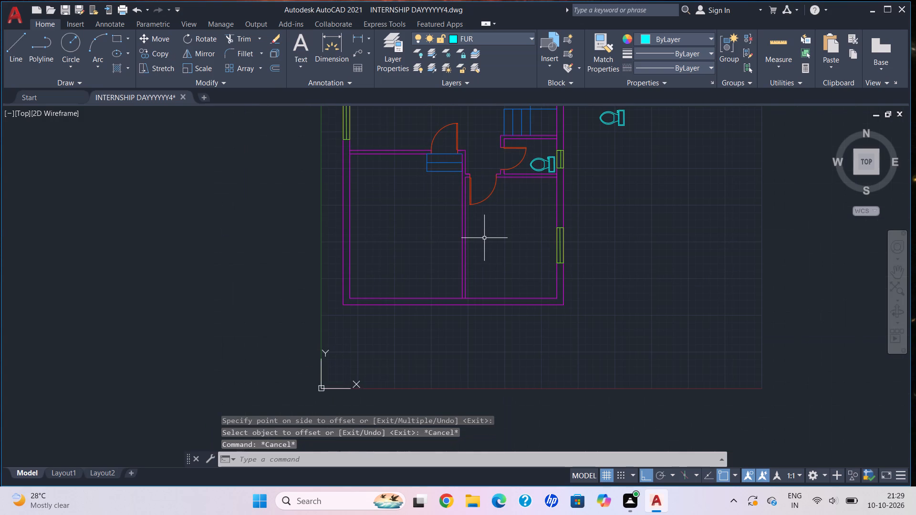
key("l")
key("Return")
scroll(483, 234, "up", 1)
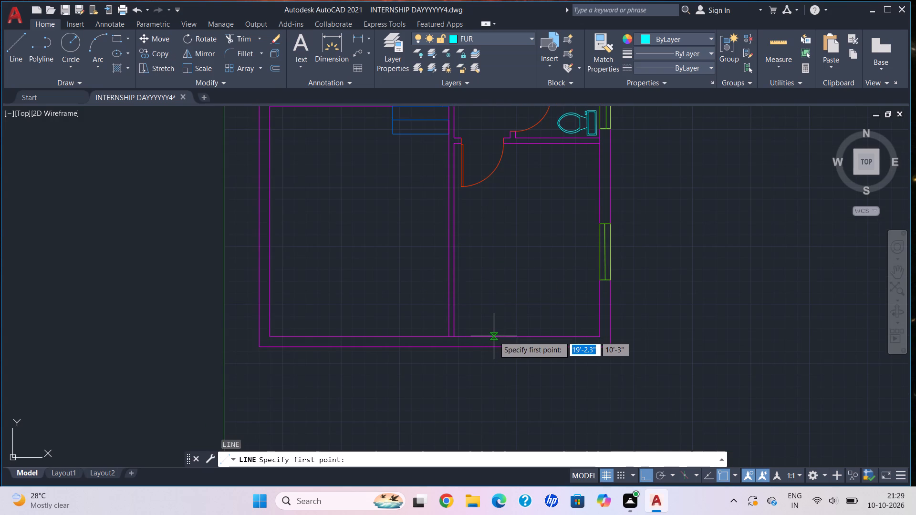
left_click(494, 336)
left_click(496, 239)
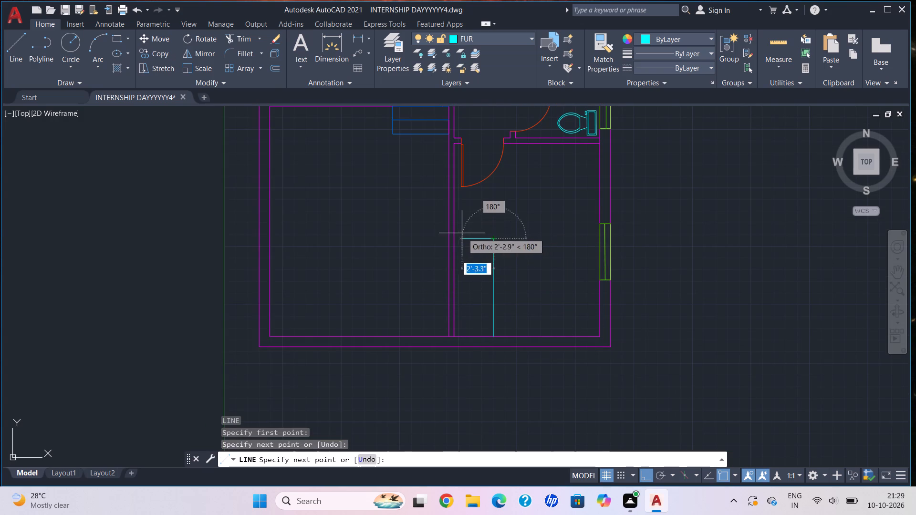
left_click(454, 234)
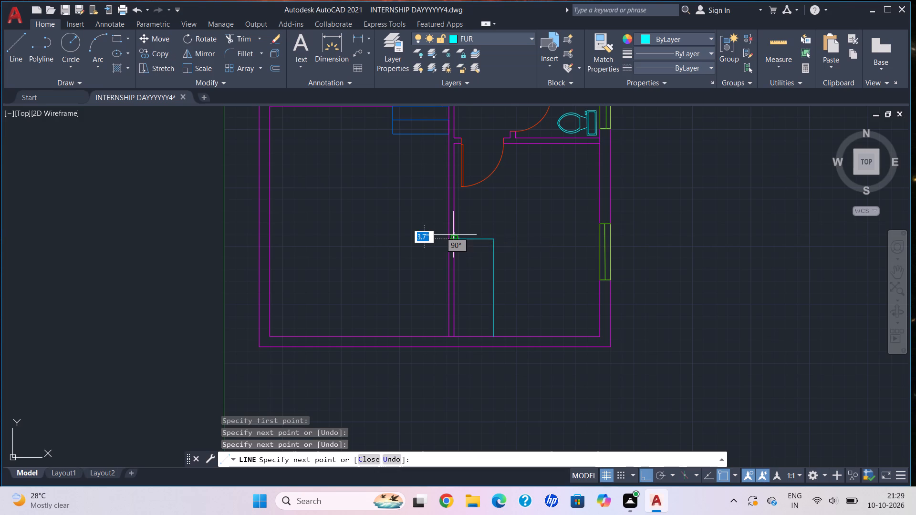
key("Escape")
Offset the new wardrobe outline's north edge southward at 6" intervals to make six evenly spaced lines.
scroll(471, 242, "up", 2)
key("o")
key("Return")
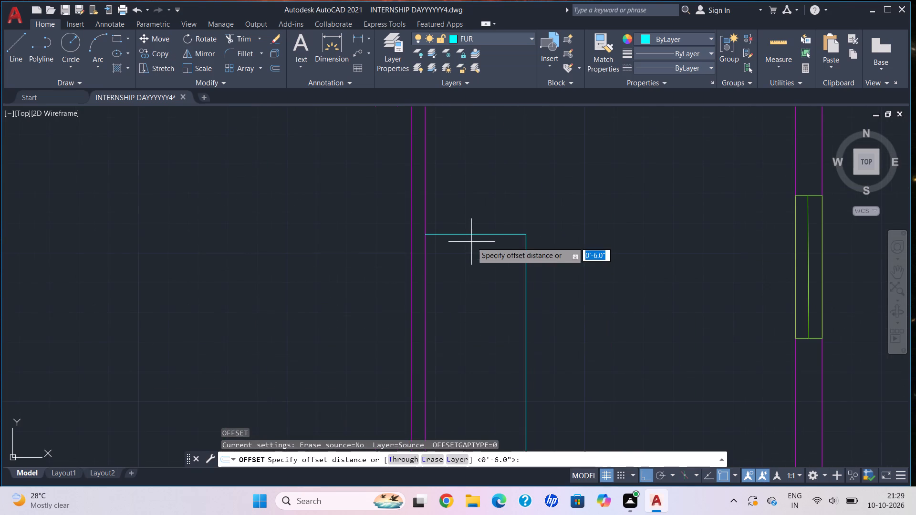
scroll(471, 242, "up", 1)
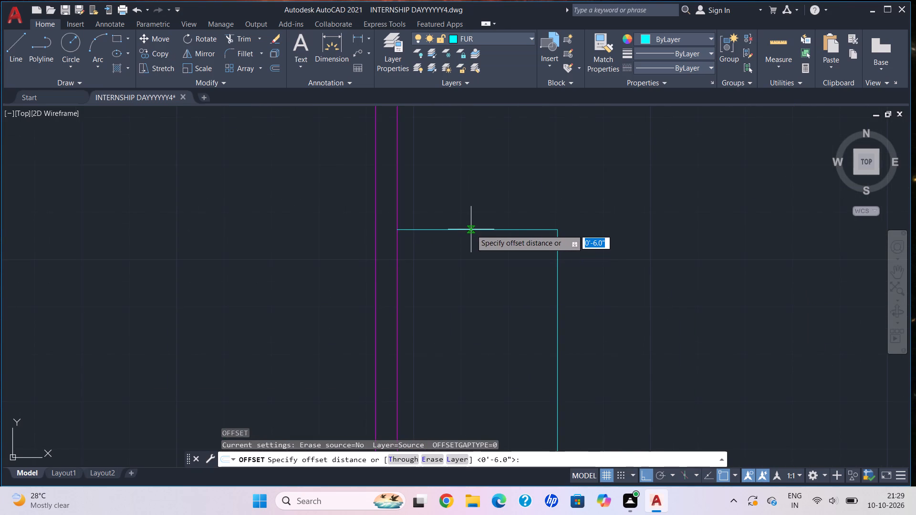
left_click(471, 229)
type("6\"")
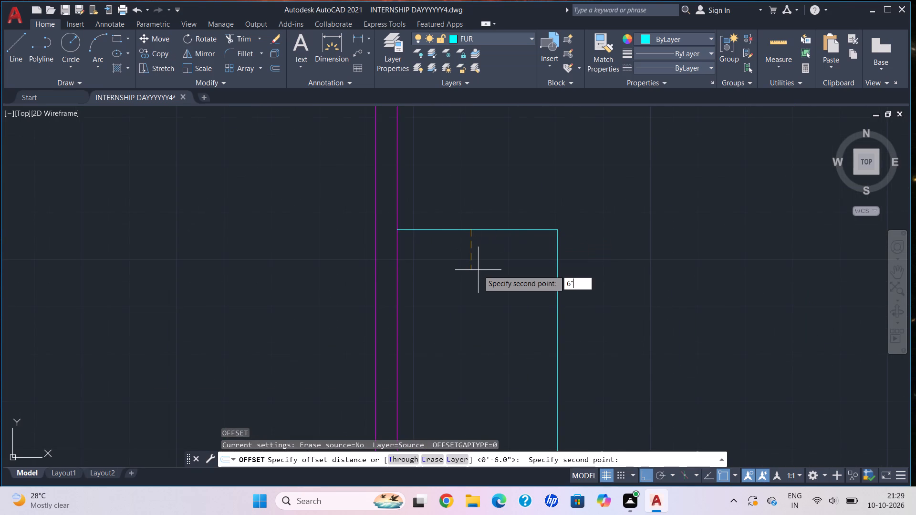
key("Return")
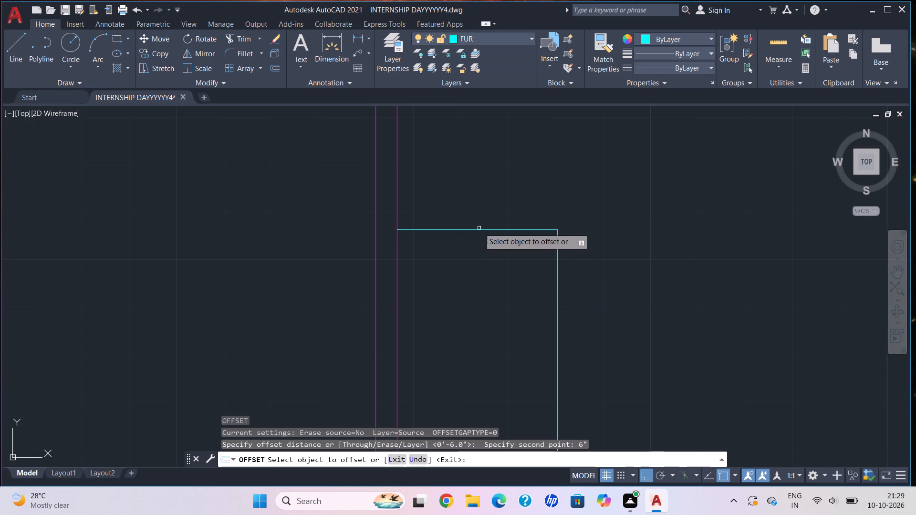
left_click(479, 228)
left_click(478, 259)
left_click(478, 258)
left_click(493, 315)
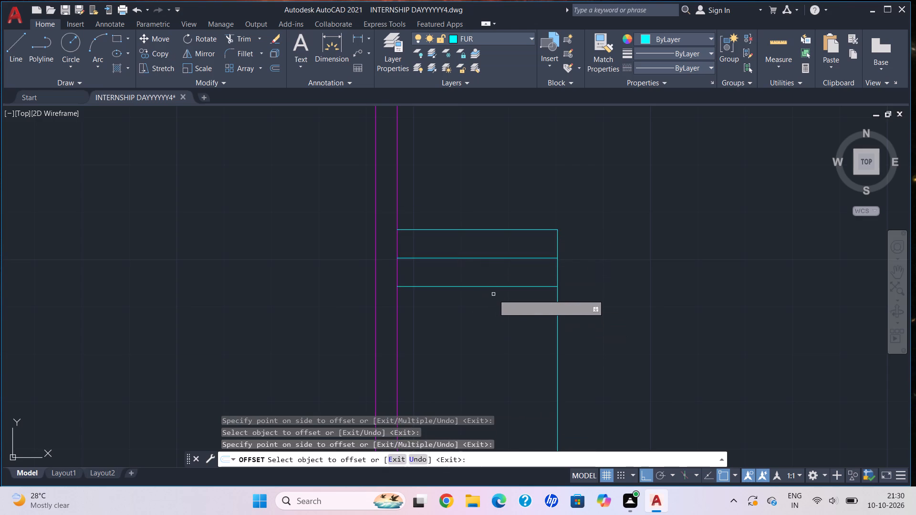
left_click(491, 287)
left_click(487, 351)
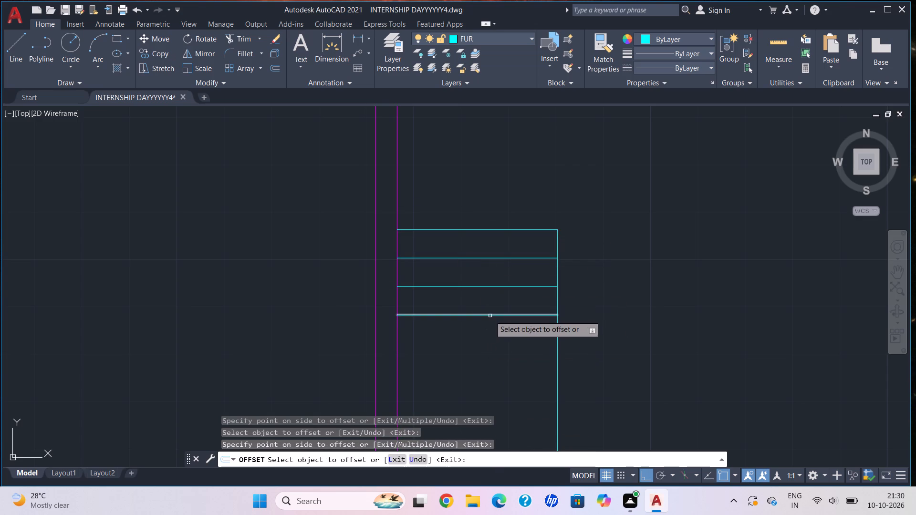
left_click(490, 316)
left_click(497, 368)
left_click(492, 342)
left_click(492, 384)
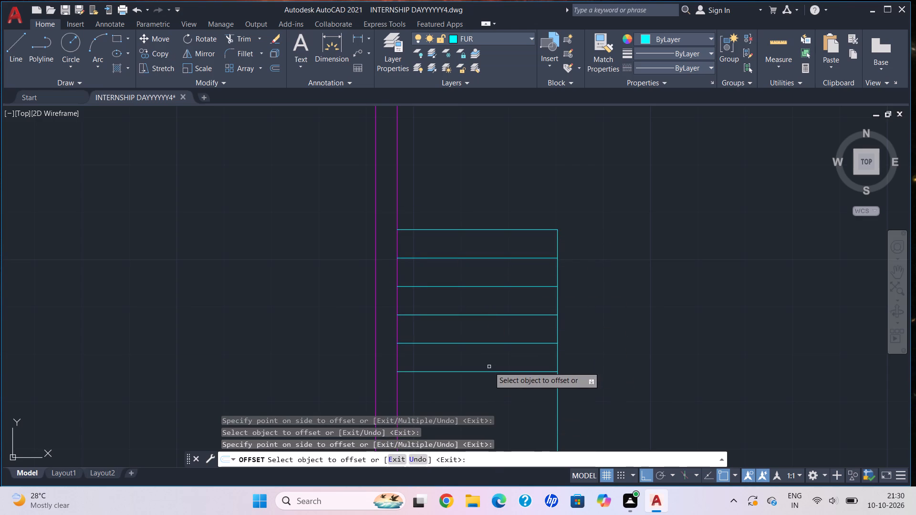
left_click(490, 371)
left_click(530, 417)
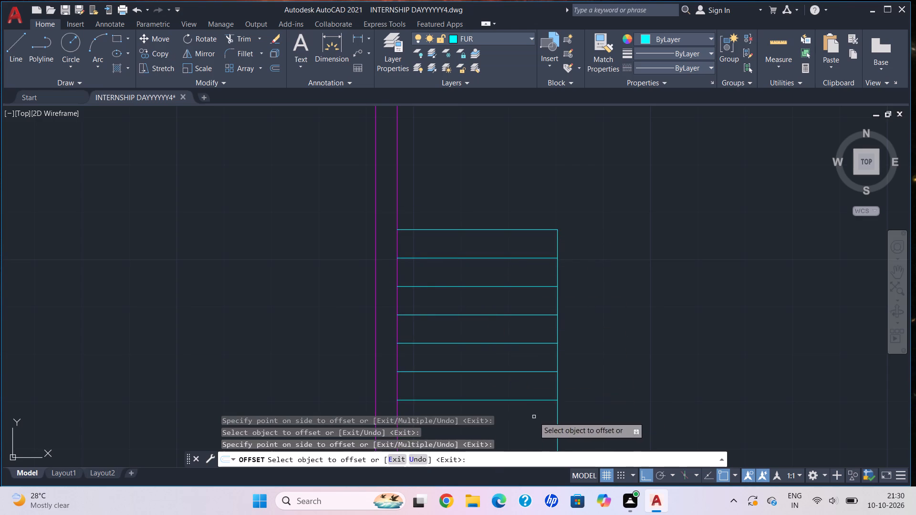
Continue the 6" offsets southward with seven more lines to fill the southeast wardrobe down to the south wall.
scroll(534, 416, "down", 1)
middle_click_drag(534, 403, 508, 294)
left_click(508, 300)
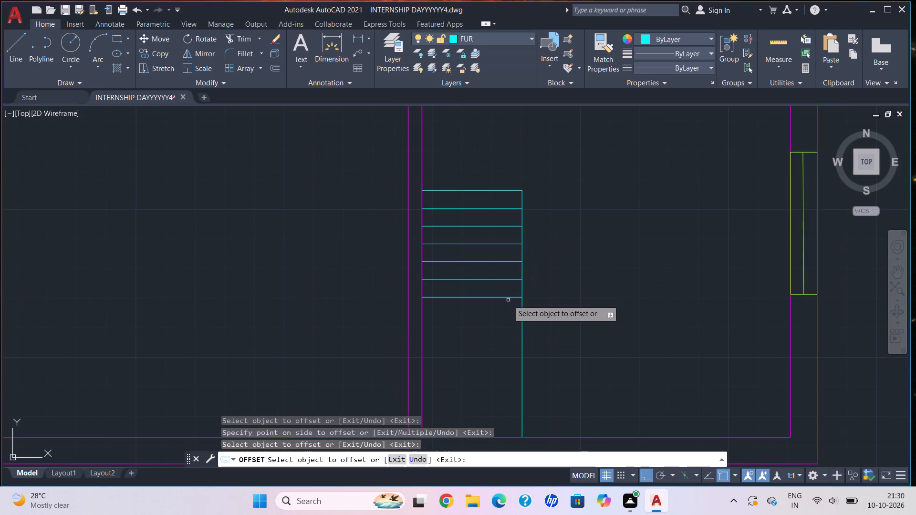
left_click(505, 298)
left_click(503, 350)
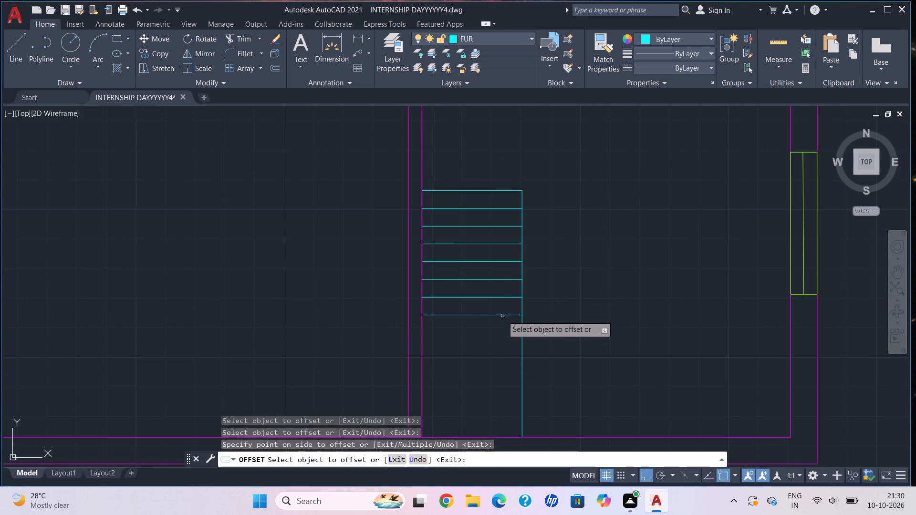
left_click(502, 315)
left_click(502, 356)
left_click(501, 332)
left_click(502, 367)
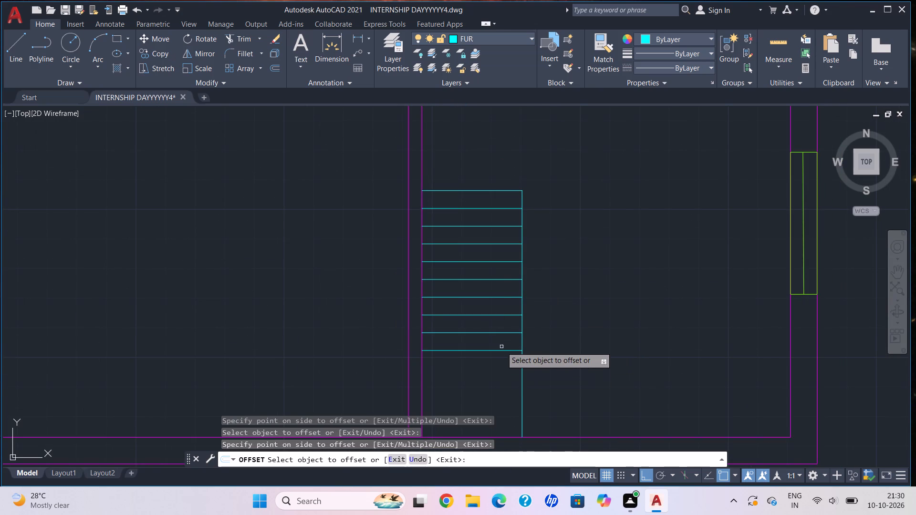
left_click(503, 349)
left_click(503, 377)
left_click(506, 368)
left_click(507, 393)
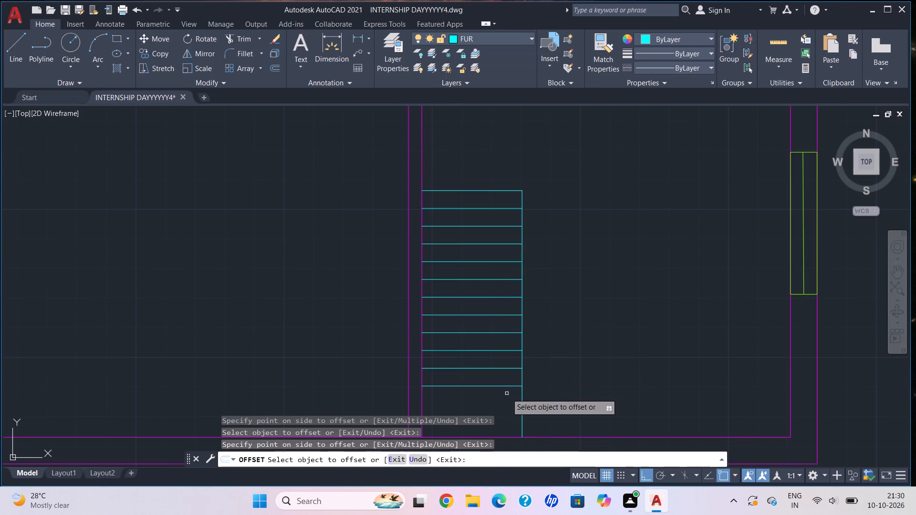
left_click(504, 385)
left_click(506, 414)
left_click(504, 404)
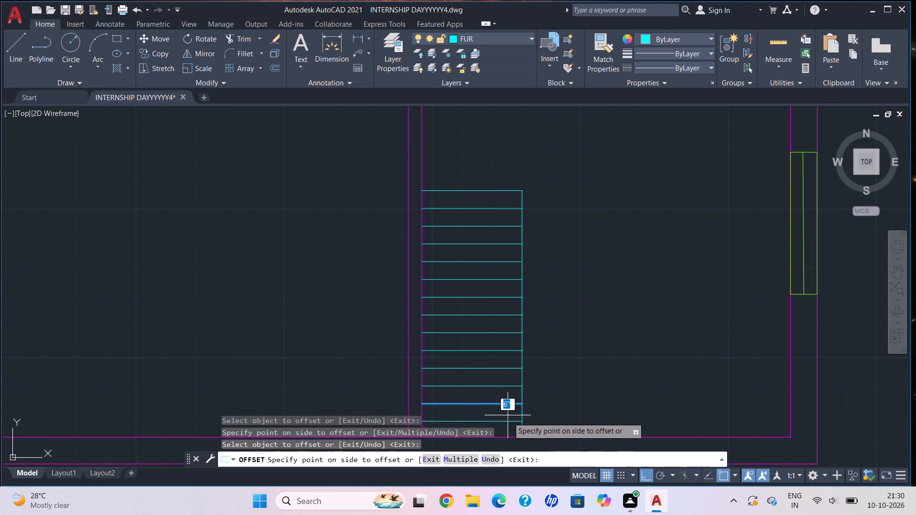
left_click(511, 430)
scroll(577, 385, "down", 1)
middle_click_drag(578, 385, 583, 358)
scroll(578, 240, "down", 3)
key("Escape")
Insert the Bed - Queen block from DesignCenter's Home - Space Planner drawing in the empty area east of the plan.
middle_click_drag(540, 195, 557, 227)
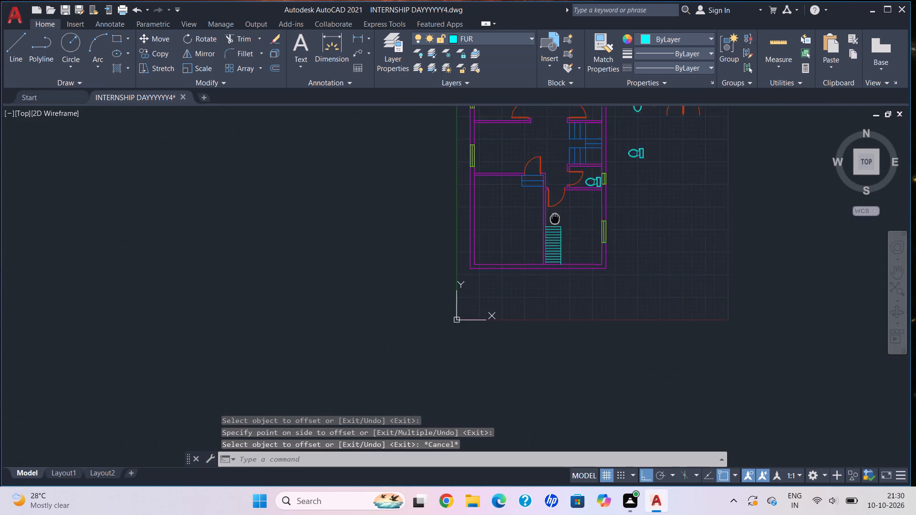
middle_click_drag(557, 227, 576, 311)
middle_click_drag(605, 299, 590, 324)
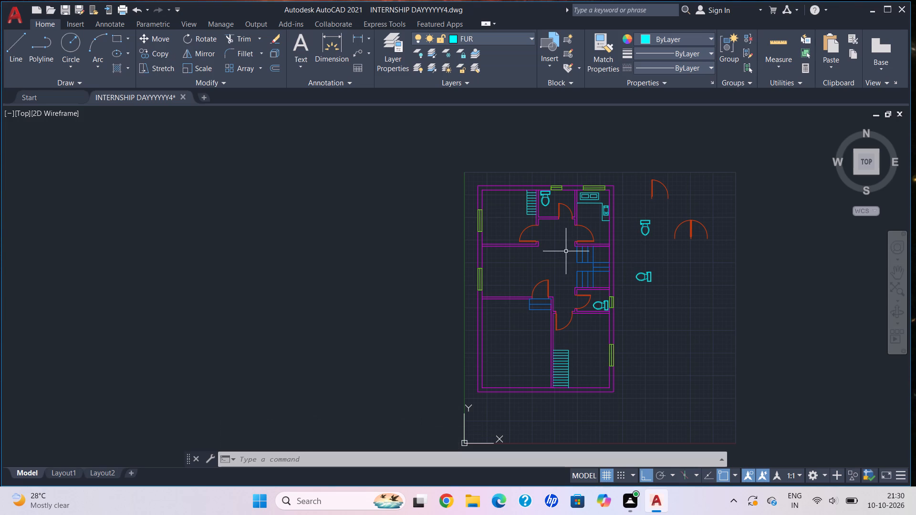
key("ctrl+2")
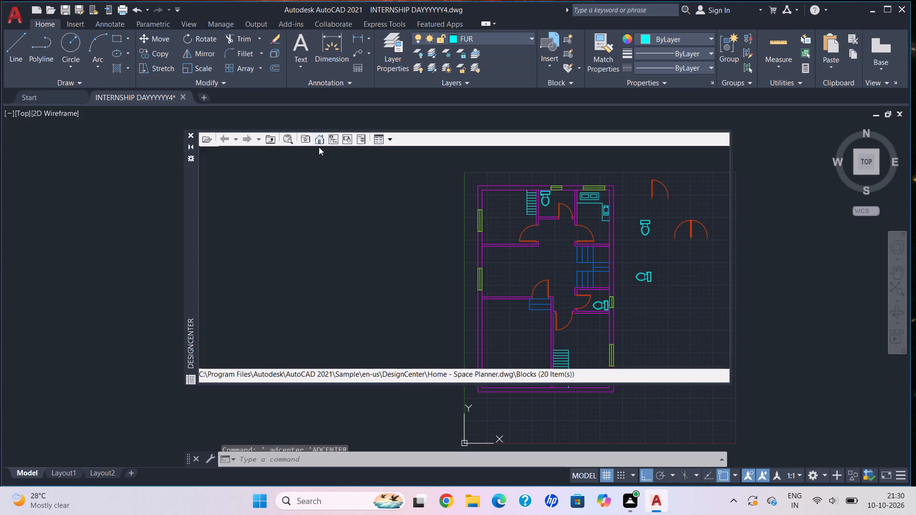
left_click_drag(223, 163, 797, 346)
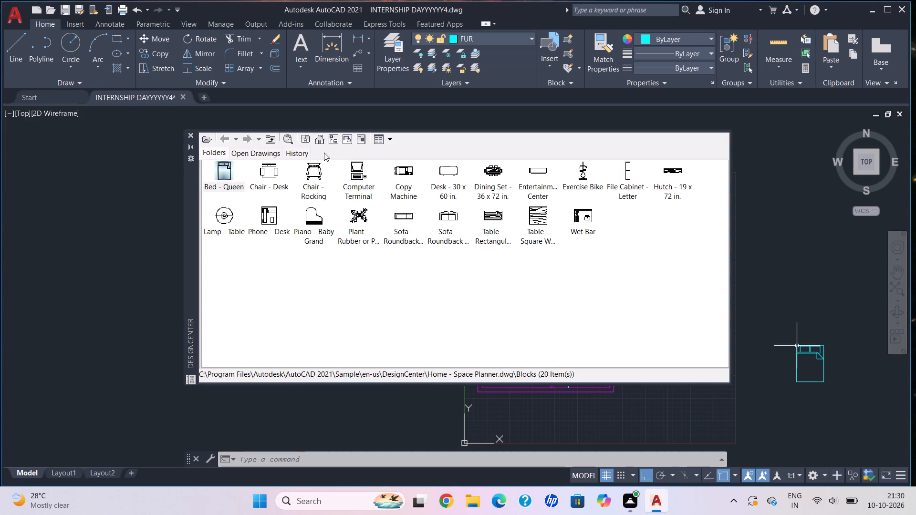
Insert a Lamp - Table block just east of the bed, level with its head edge.
left_click_drag(220, 209, 832, 350)
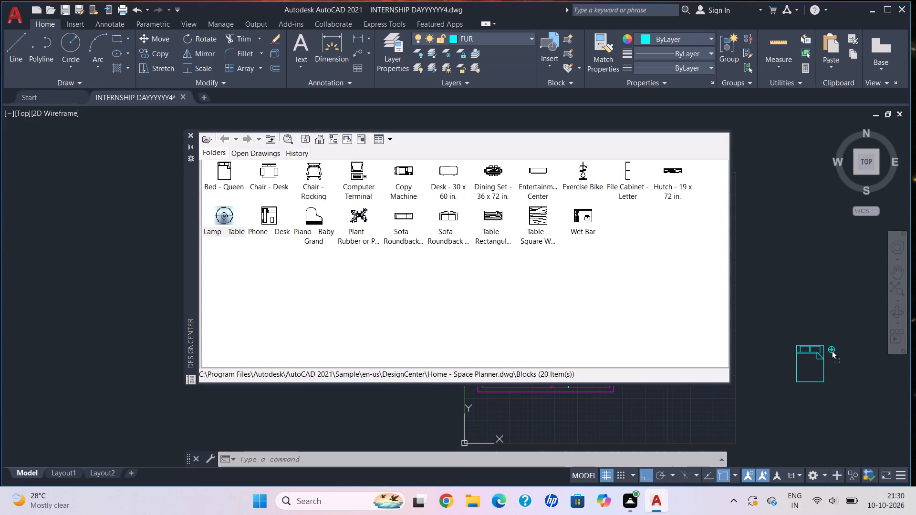
left_click_drag(832, 350, 831, 349)
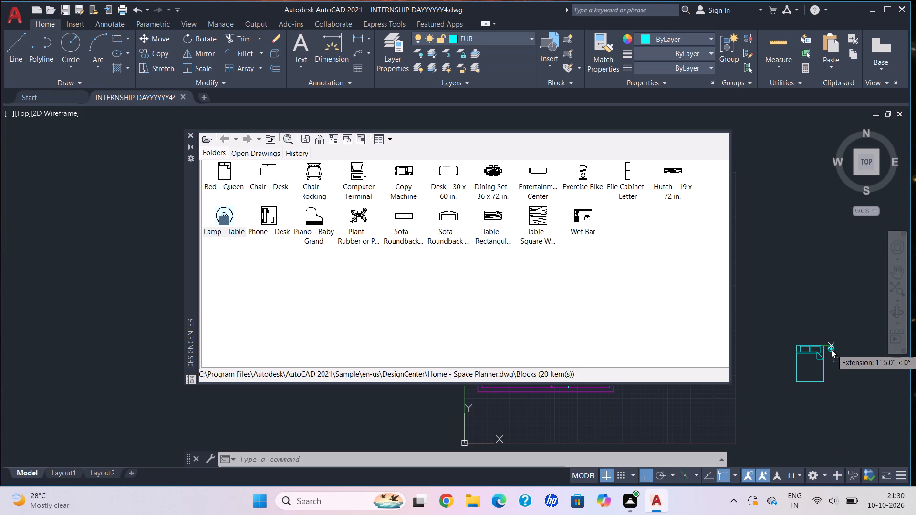
left_click_drag(831, 349, 831, 351)
scroll(832, 351, "up", 3)
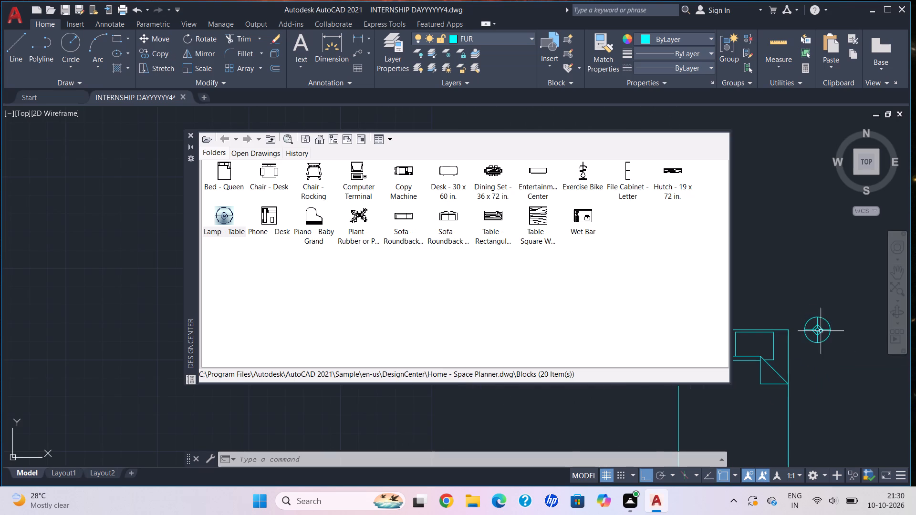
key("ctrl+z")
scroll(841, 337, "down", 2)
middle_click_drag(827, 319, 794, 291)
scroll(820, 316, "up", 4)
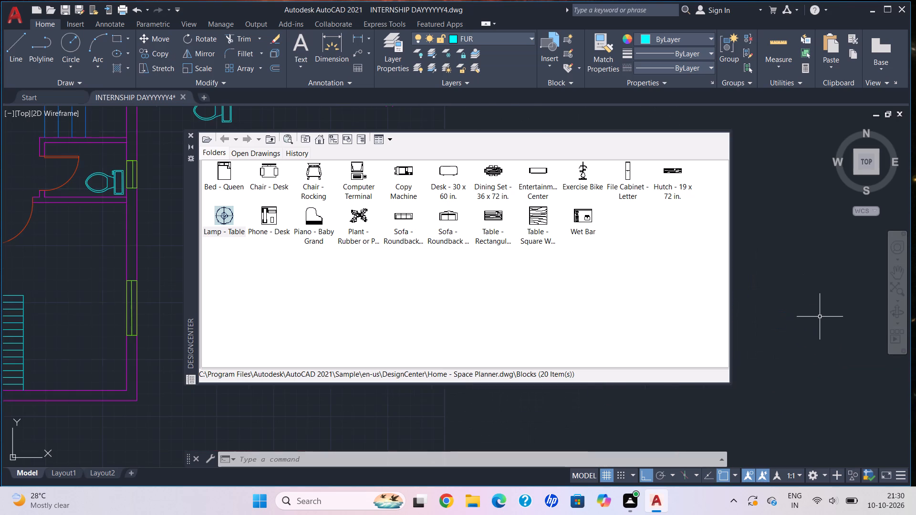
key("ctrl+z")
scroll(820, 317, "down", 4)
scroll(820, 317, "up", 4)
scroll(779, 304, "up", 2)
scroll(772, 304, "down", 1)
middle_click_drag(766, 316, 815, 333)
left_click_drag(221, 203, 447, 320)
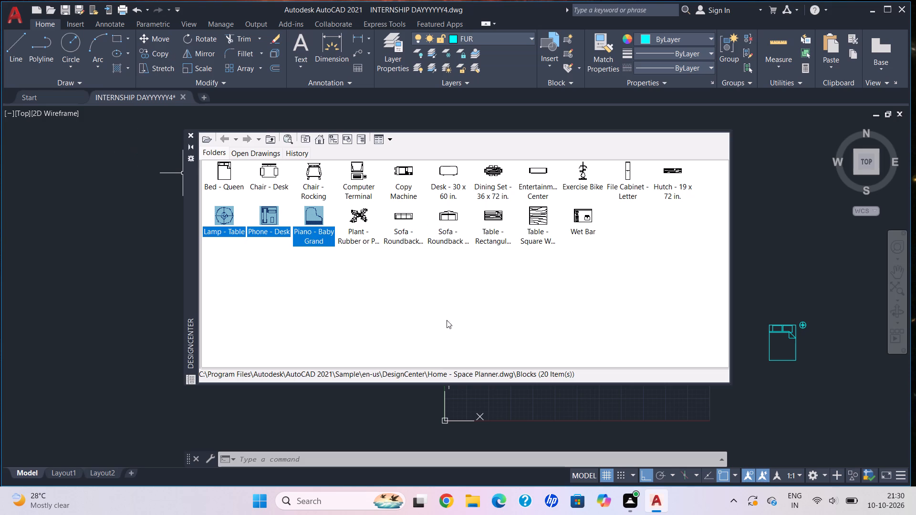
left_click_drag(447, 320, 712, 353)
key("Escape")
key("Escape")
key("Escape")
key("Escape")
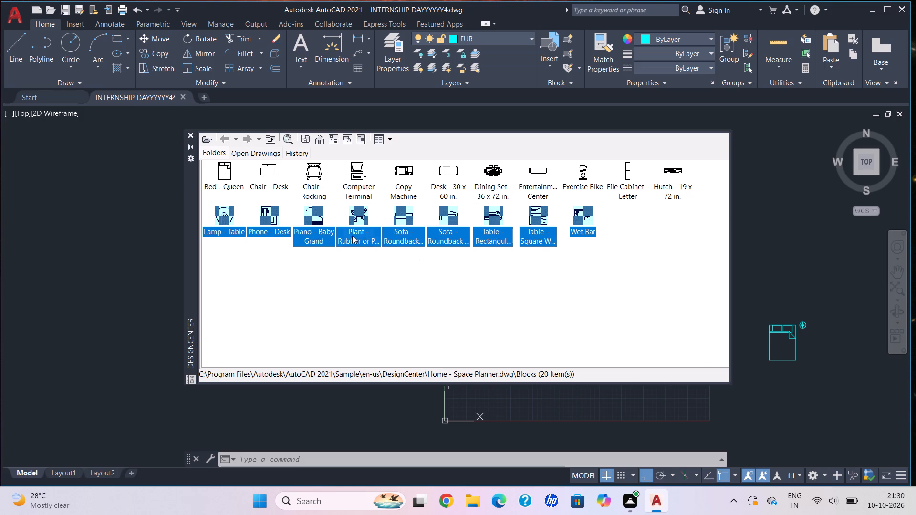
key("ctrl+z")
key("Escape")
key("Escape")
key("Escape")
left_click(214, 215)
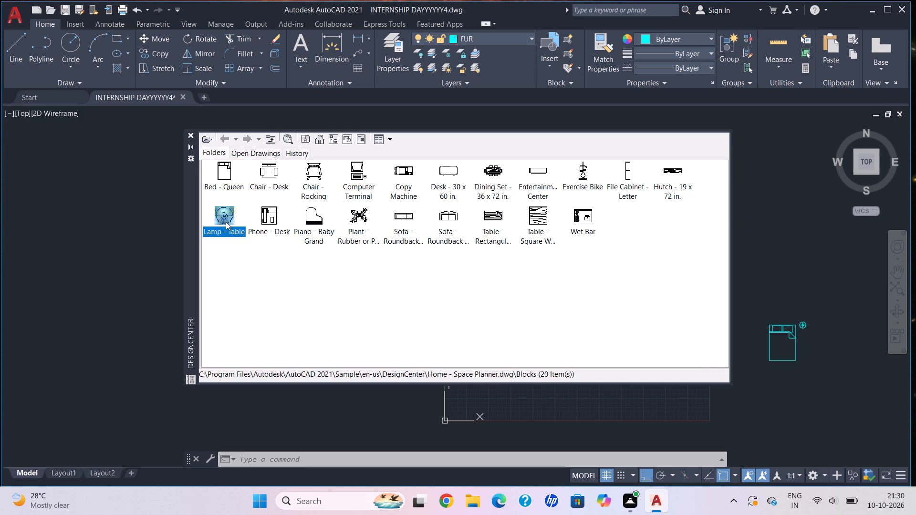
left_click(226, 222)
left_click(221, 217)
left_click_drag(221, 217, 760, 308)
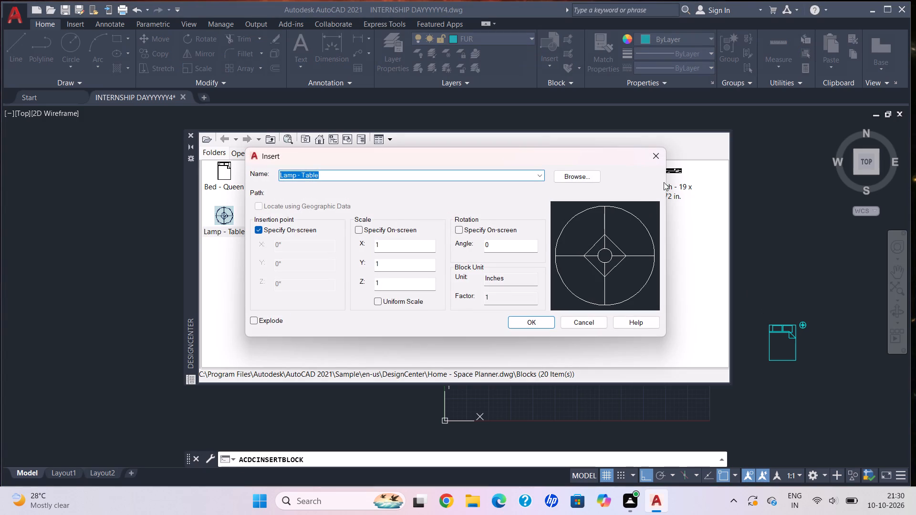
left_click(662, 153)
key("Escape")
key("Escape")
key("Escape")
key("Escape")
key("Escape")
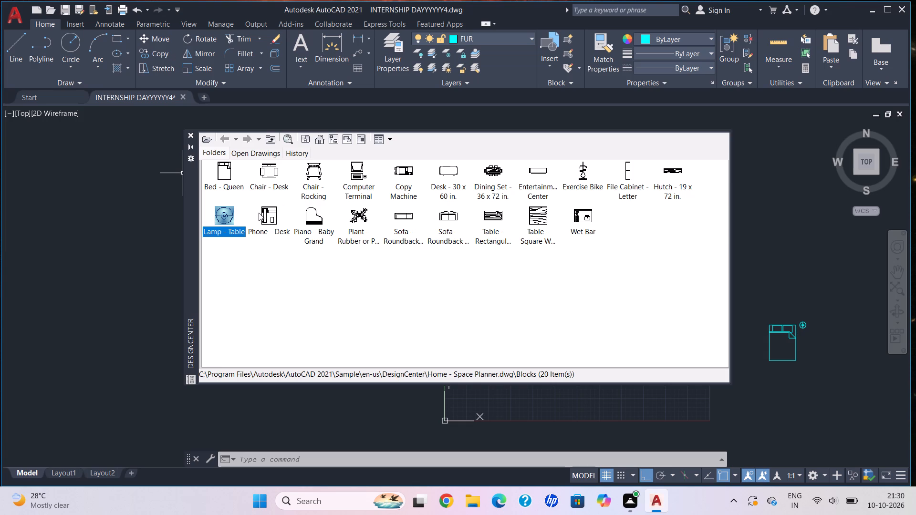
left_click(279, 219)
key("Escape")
Insert a second Lamp - Table block just west of the bed's head and close DesignCenter.
left_click_drag(223, 208, 716, 284)
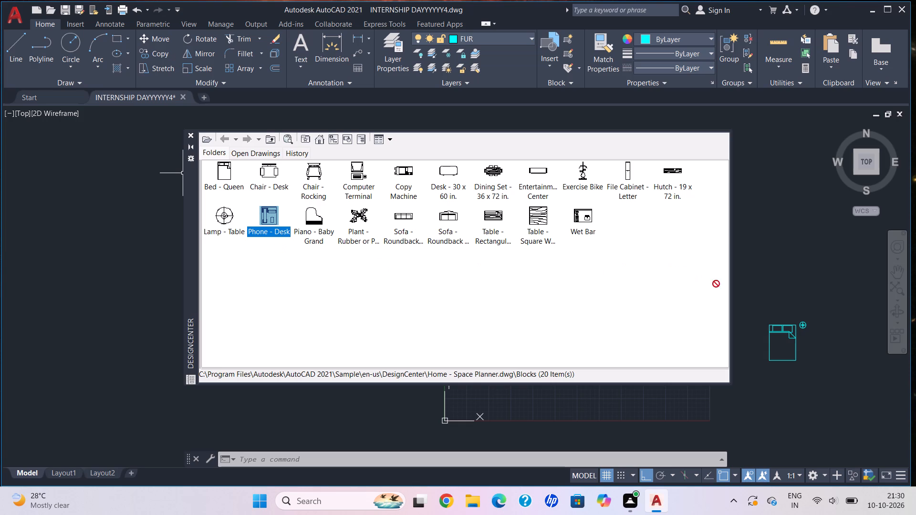
left_click_drag(716, 284, 762, 330)
key("Escape")
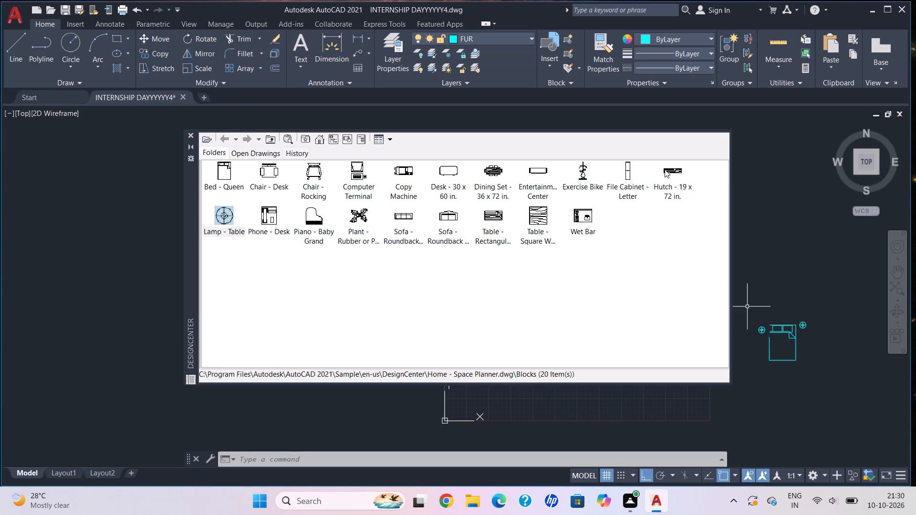
left_click(190, 138)
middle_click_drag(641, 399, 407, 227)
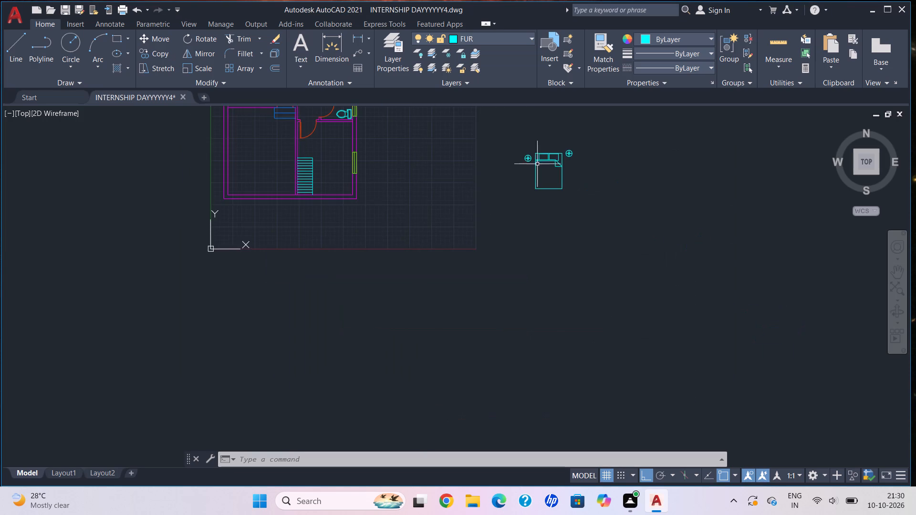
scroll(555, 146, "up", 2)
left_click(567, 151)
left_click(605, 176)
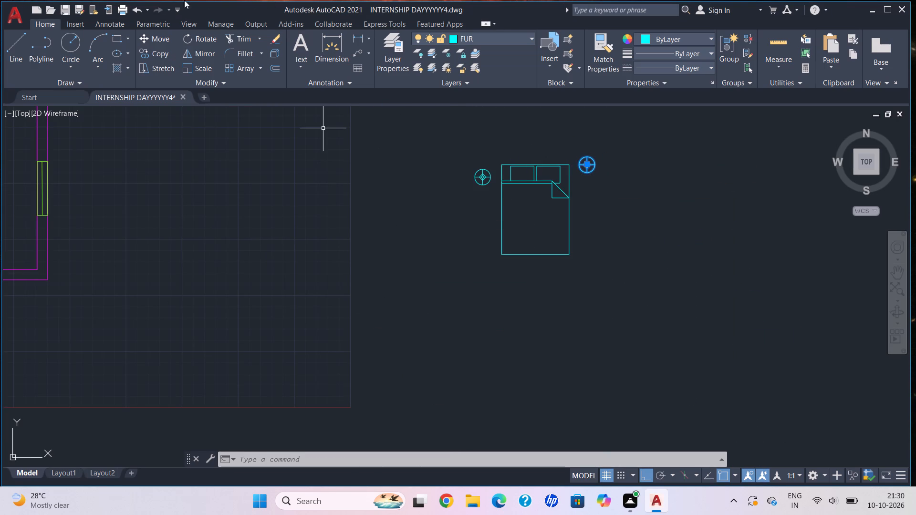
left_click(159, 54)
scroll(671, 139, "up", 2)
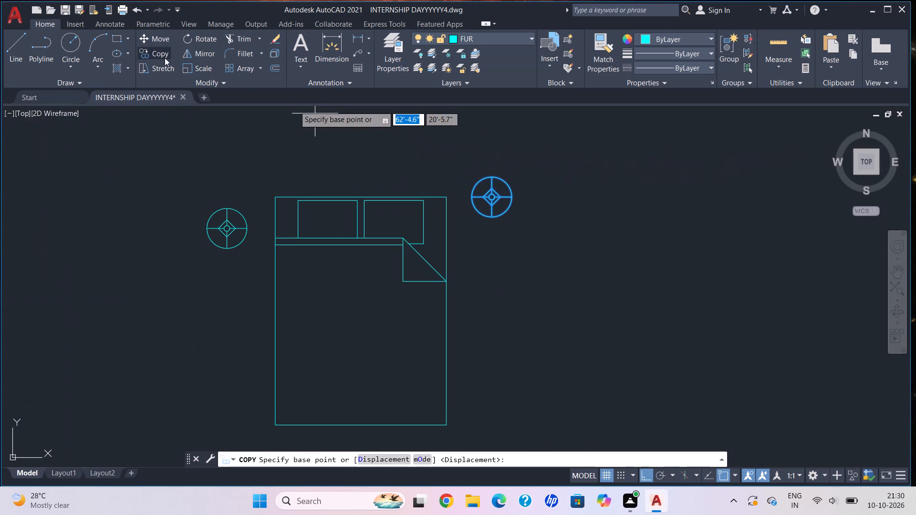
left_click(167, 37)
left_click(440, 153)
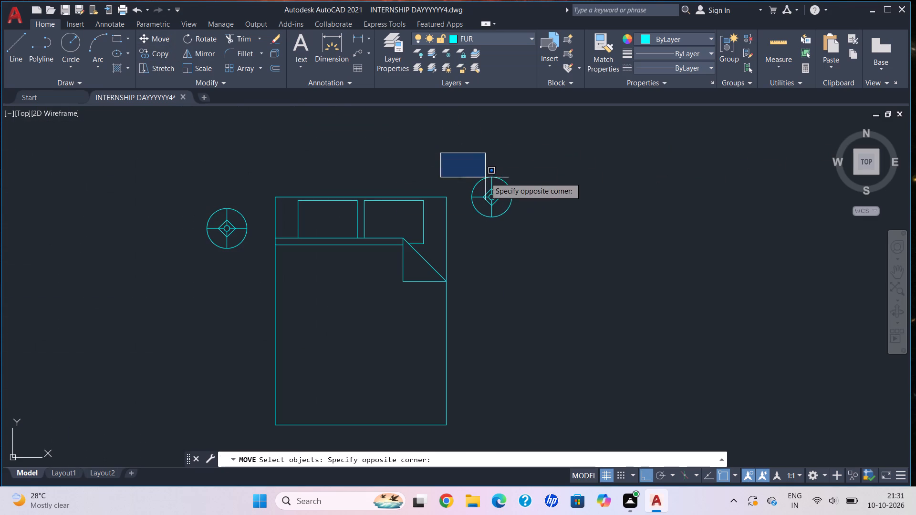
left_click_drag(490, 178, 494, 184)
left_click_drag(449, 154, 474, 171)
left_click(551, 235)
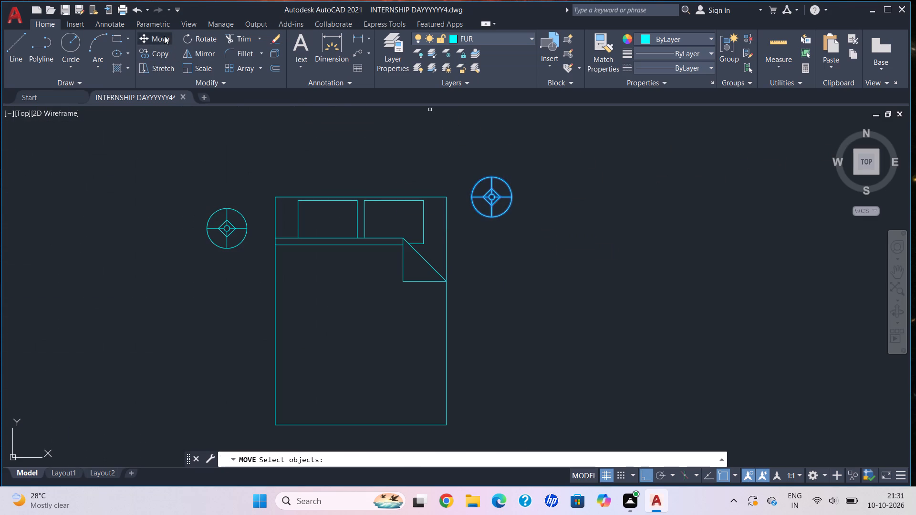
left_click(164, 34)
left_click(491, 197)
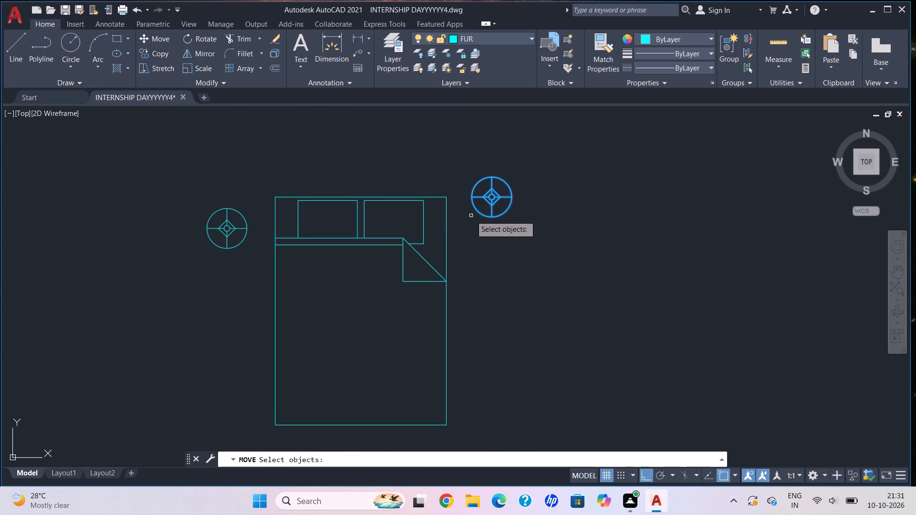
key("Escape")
Turn Ortho off and move the east table lamp closer to the bed, slightly below its head edge.
left_click_drag(457, 158, 461, 159)
left_click_drag(593, 272, 594, 267)
left_click(157, 36)
left_click(500, 196)
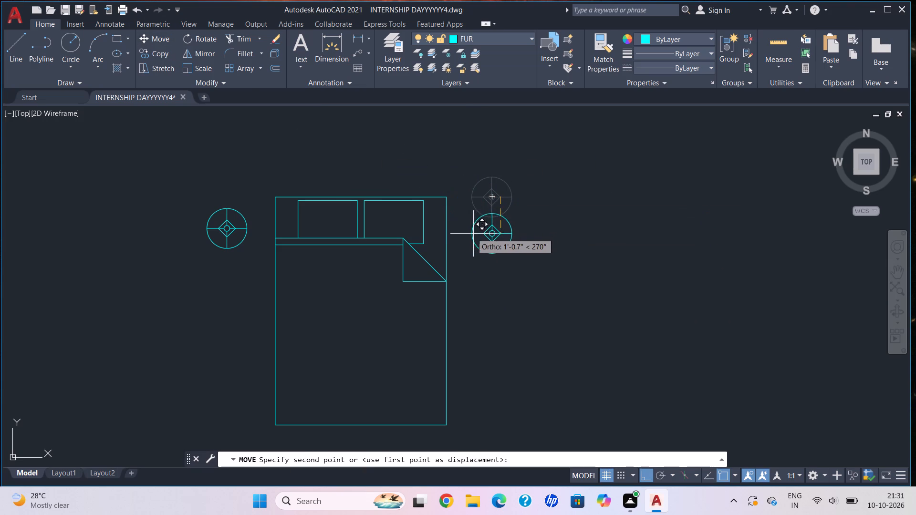
left_click(645, 473)
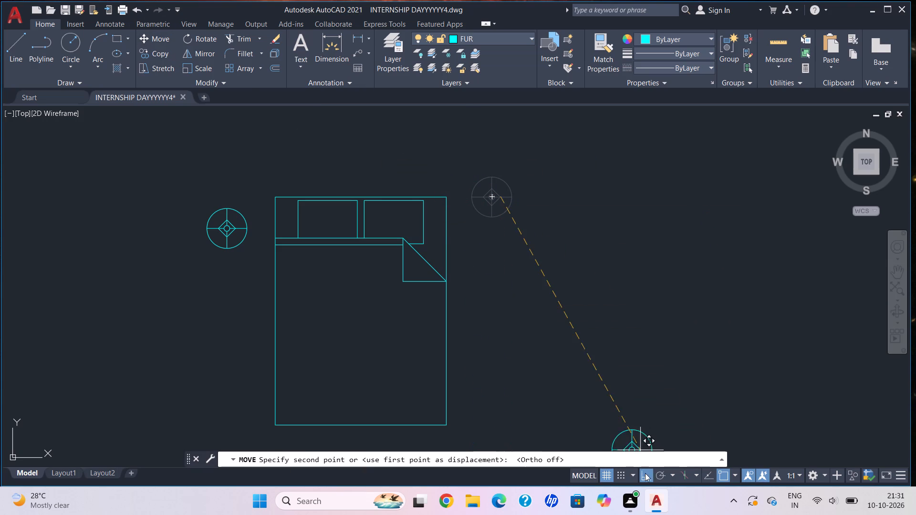
left_click(482, 221)
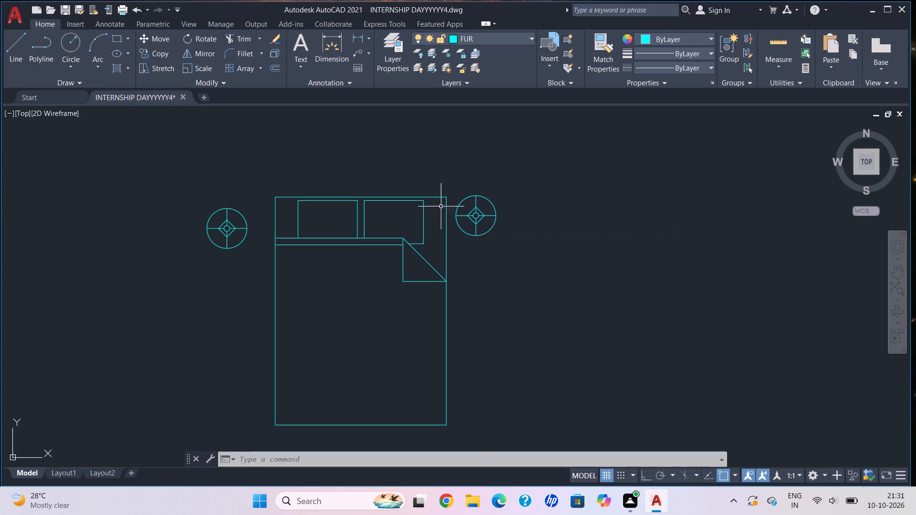
key("Escape")
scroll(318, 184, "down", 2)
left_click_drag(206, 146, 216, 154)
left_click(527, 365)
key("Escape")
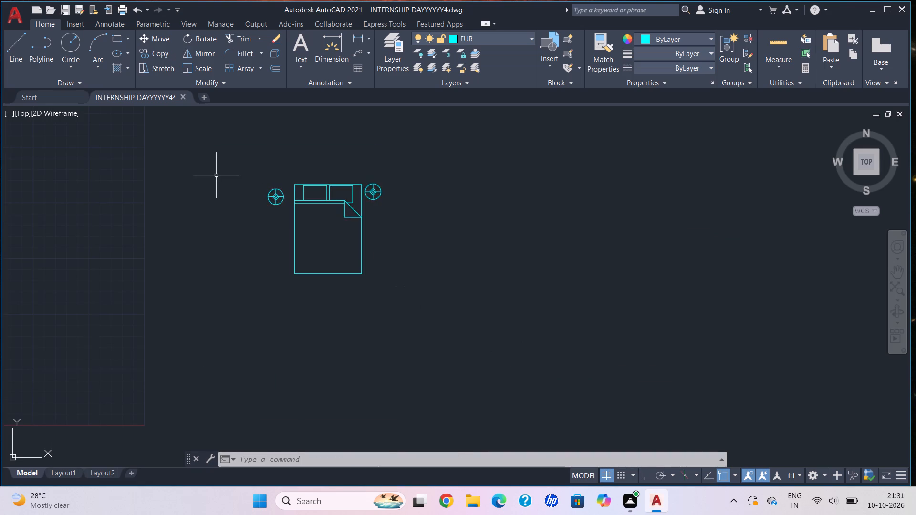
Move the west table lamp closer to the bed's west side, beside the pillows.
scroll(242, 188, "up", 1)
scroll(313, 208, "up", 2)
left_click(226, 153)
left_click(302, 252)
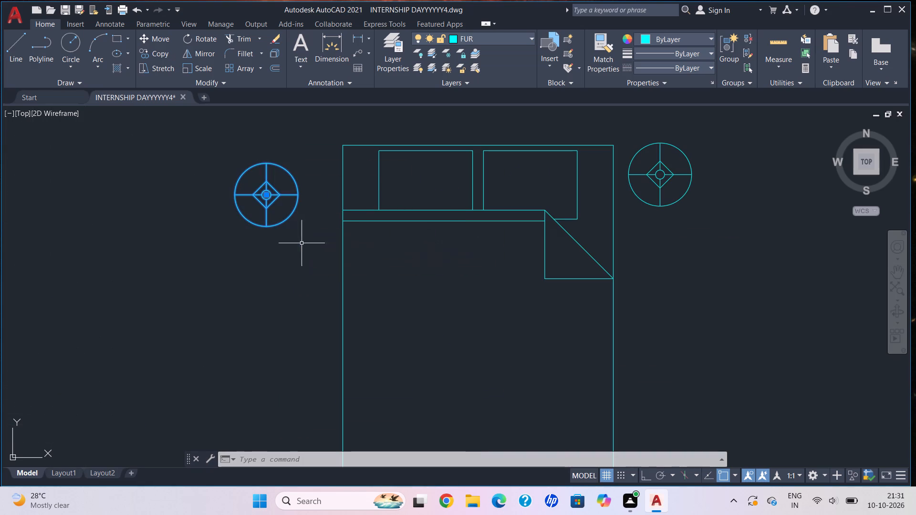
left_click(161, 35)
left_click(265, 196)
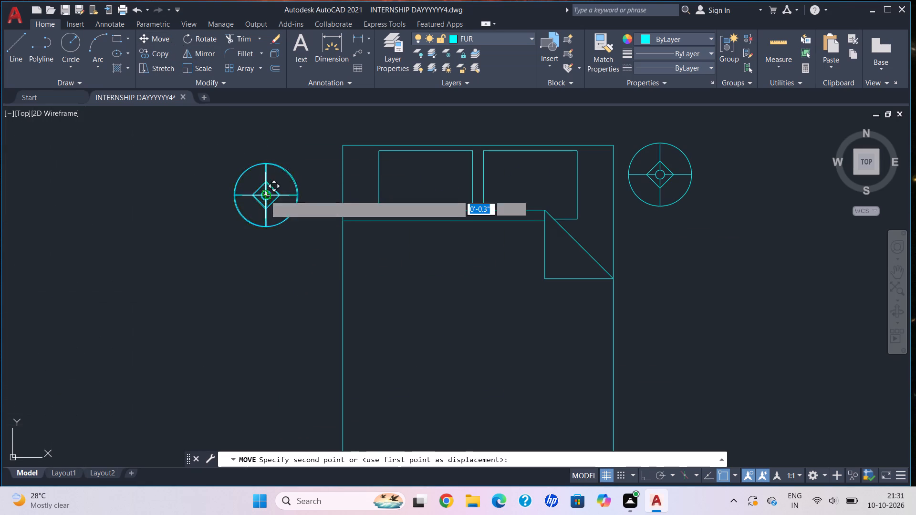
left_click(290, 190)
Copy the bed and both lamps into the northwest room, west of the wardrobe with the head toward the north wall.
scroll(292, 189, "down", 3)
left_click(254, 155)
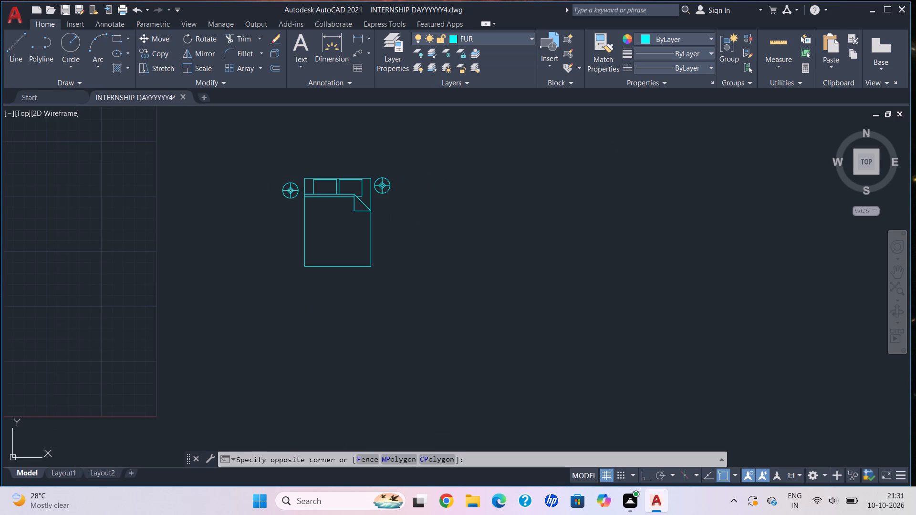
left_click_drag(498, 350, 489, 338)
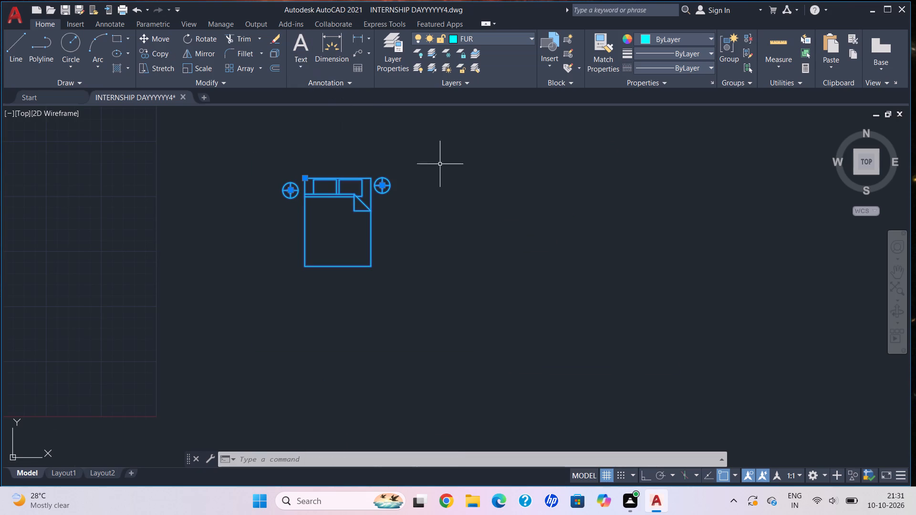
left_click(162, 53)
left_click(341, 229)
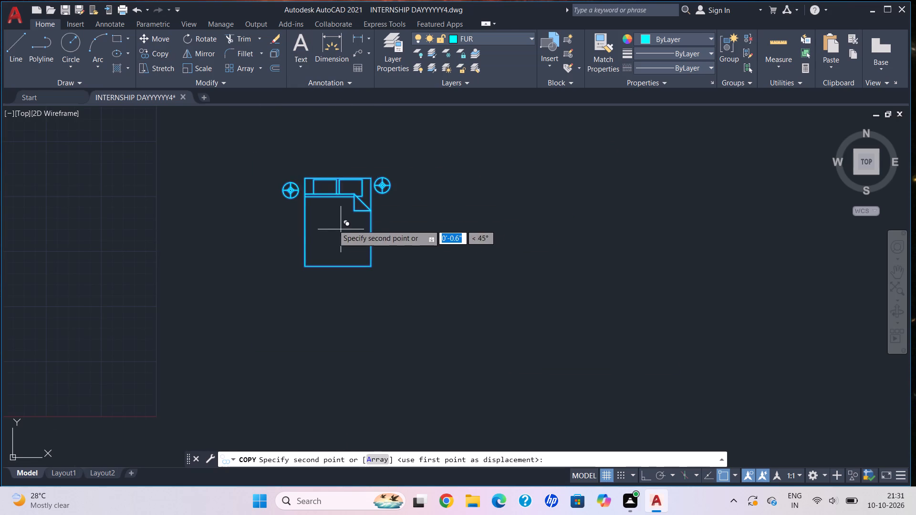
scroll(263, 216, "down", 3)
middle_click_drag(263, 216, 367, 241)
scroll(215, 158, "up", 4)
middle_click_drag(215, 165, 371, 324)
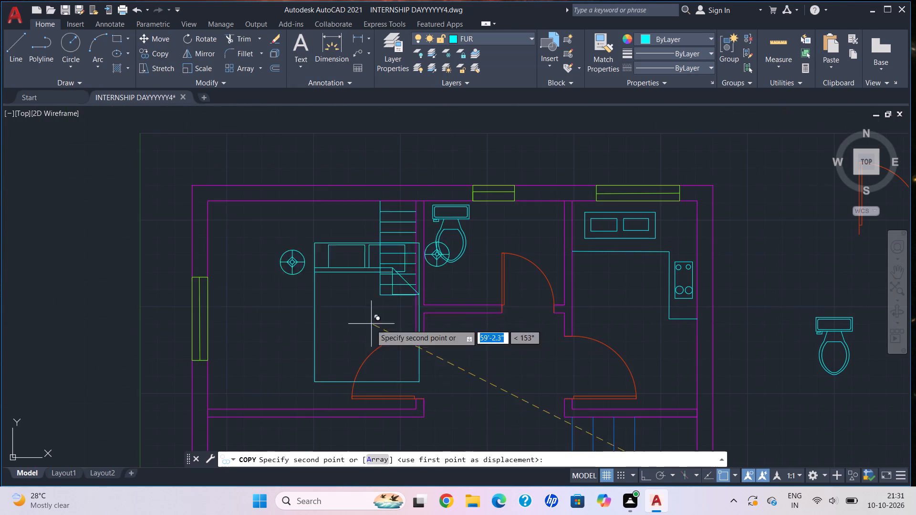
left_click(301, 289)
scroll(473, 329, "down", 1)
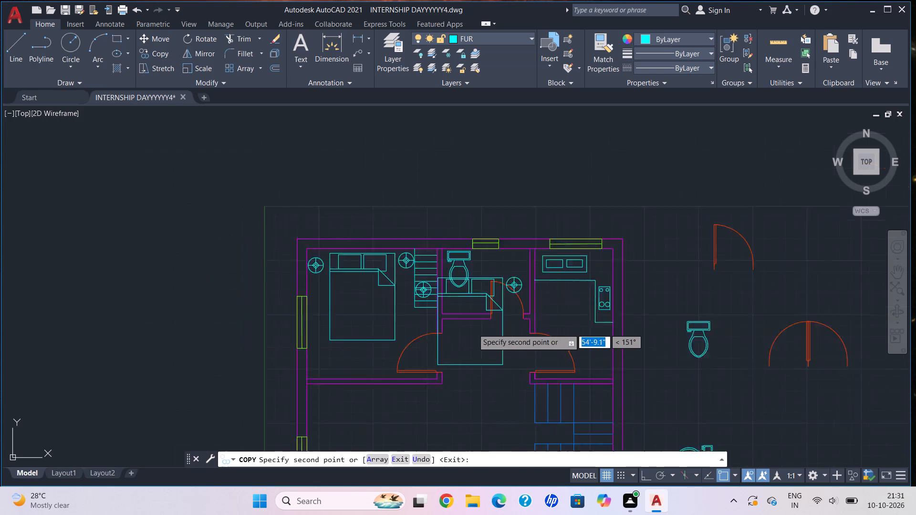
scroll(473, 329, "down", 1)
middle_click_drag(450, 293, 376, 191)
middle_click_drag(416, 268, 403, 206)
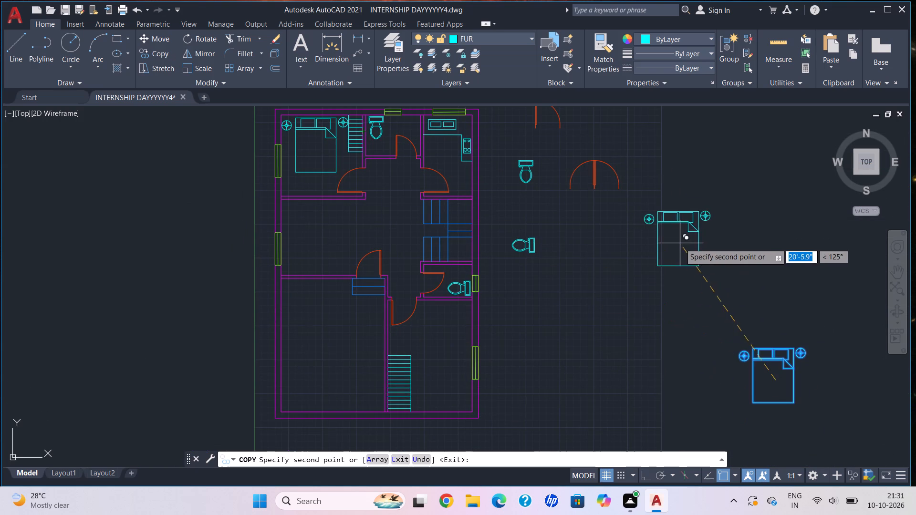
key("Escape")
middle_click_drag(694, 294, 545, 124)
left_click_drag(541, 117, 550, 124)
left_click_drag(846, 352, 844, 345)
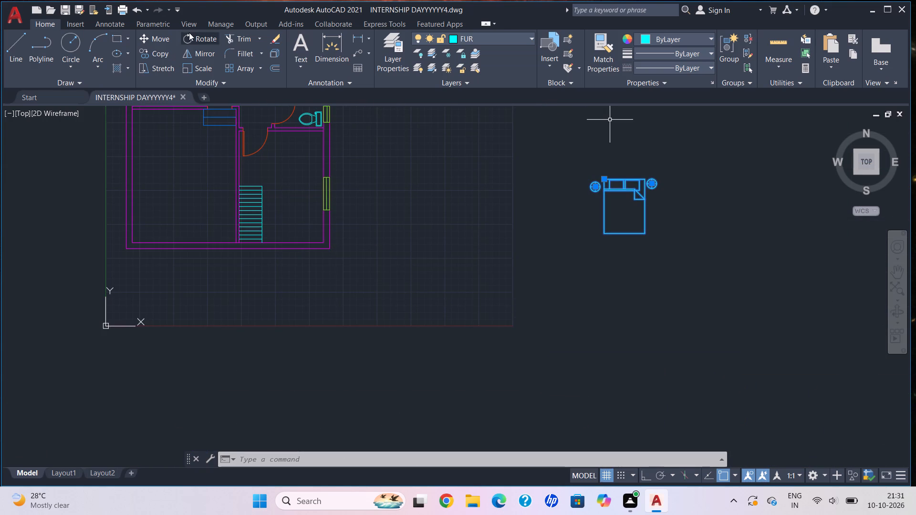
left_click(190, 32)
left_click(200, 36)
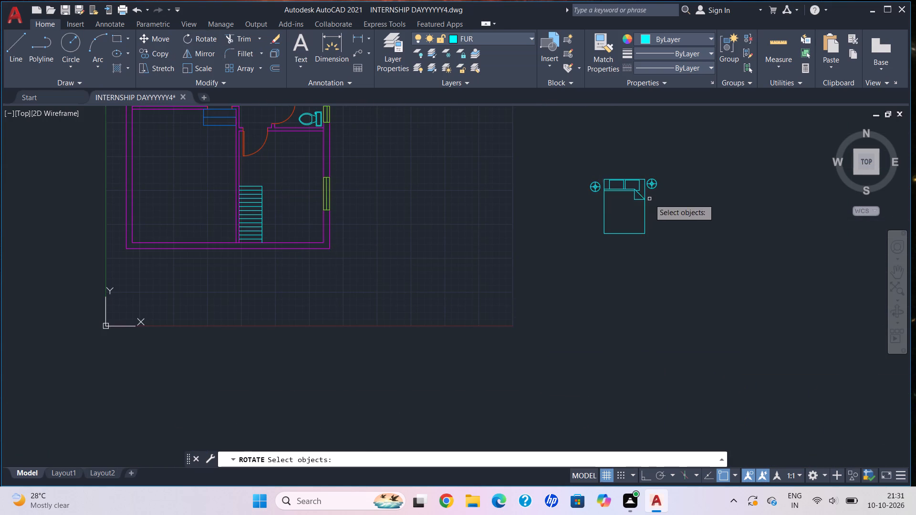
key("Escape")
Rotate the original bed and its lamps outside the plan by about 270° so the head faces east.
left_click(572, 145)
left_click_drag(716, 293, 706, 273)
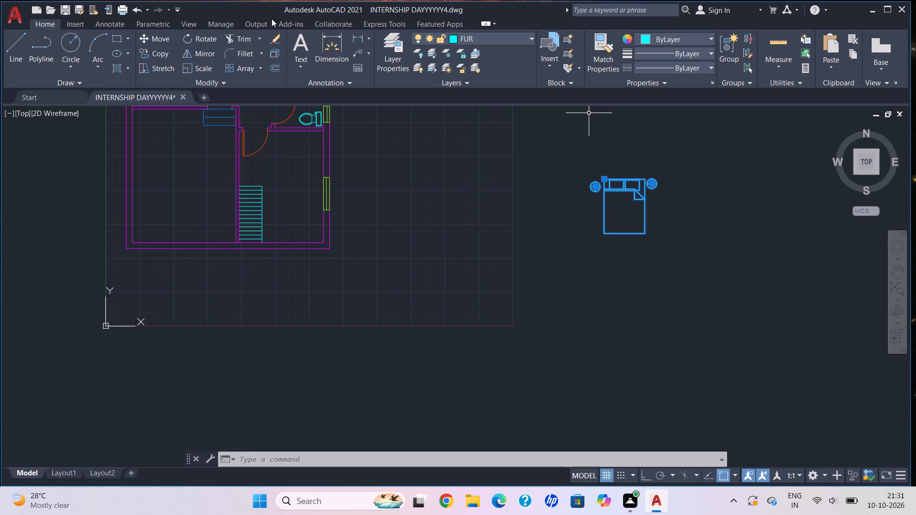
left_click(211, 38)
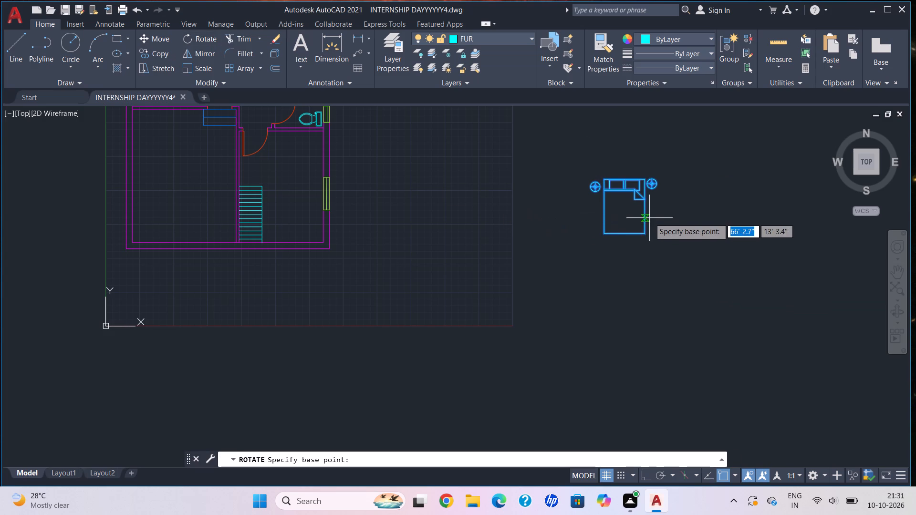
left_click(625, 215)
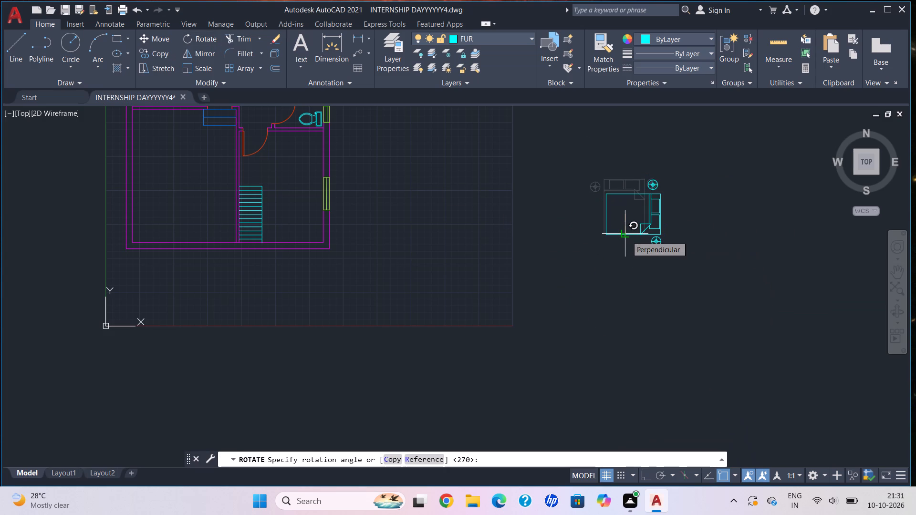
left_click(626, 236)
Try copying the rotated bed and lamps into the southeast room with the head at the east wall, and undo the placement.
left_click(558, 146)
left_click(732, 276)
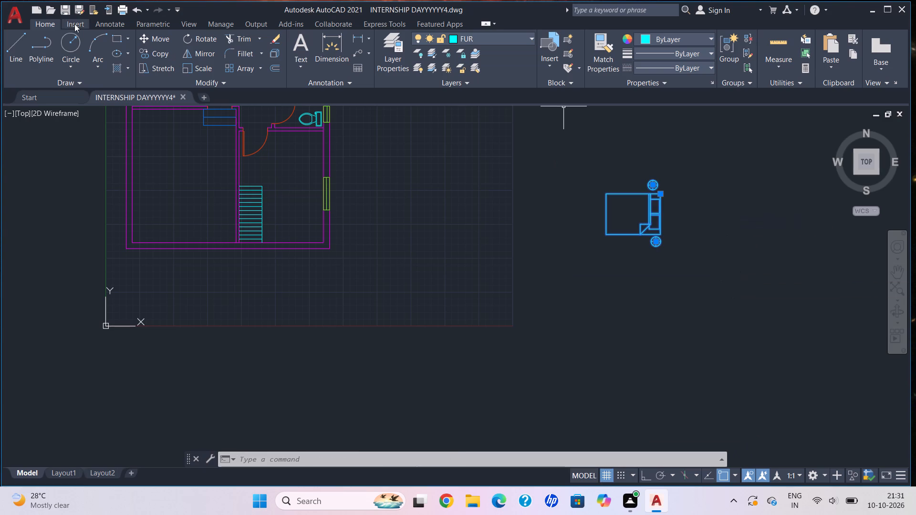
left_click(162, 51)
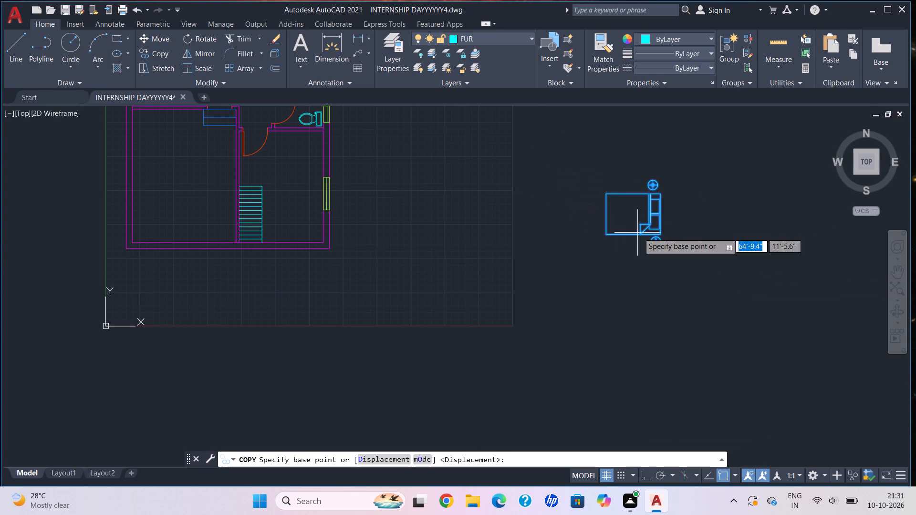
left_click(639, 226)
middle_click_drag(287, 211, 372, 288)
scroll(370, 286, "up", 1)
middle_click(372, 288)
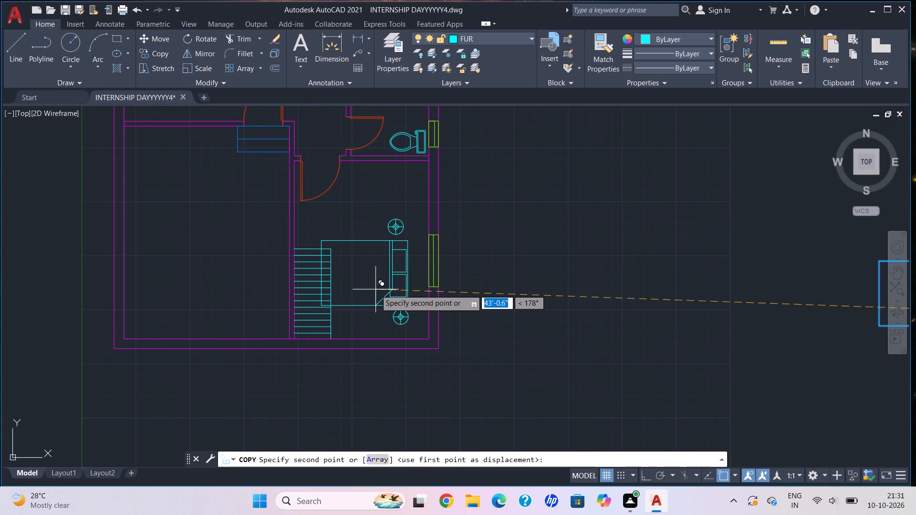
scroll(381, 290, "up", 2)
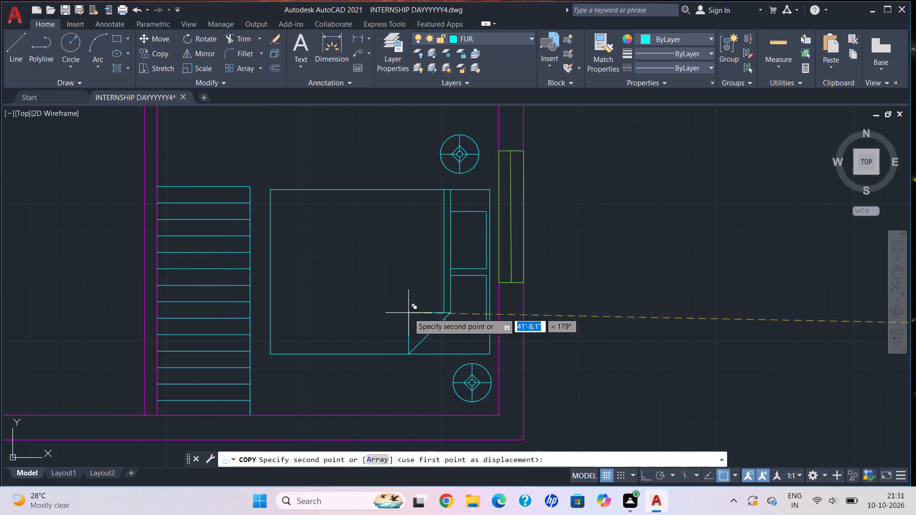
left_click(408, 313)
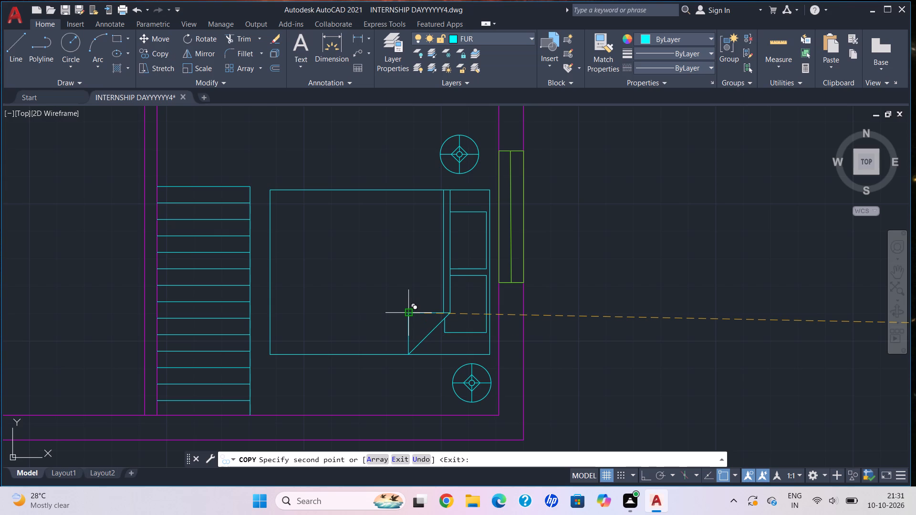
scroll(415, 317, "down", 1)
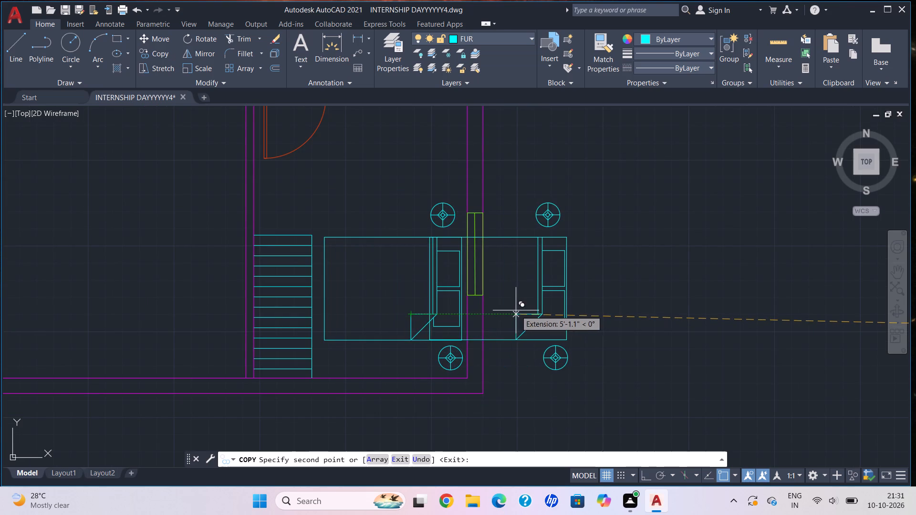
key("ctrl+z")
Place the copy of the bed and lamps in the empty area just southwest of the original set instead.
scroll(516, 310, "down", 2)
scroll(531, 314, "up", 2)
left_click(546, 318)
key("Escape")
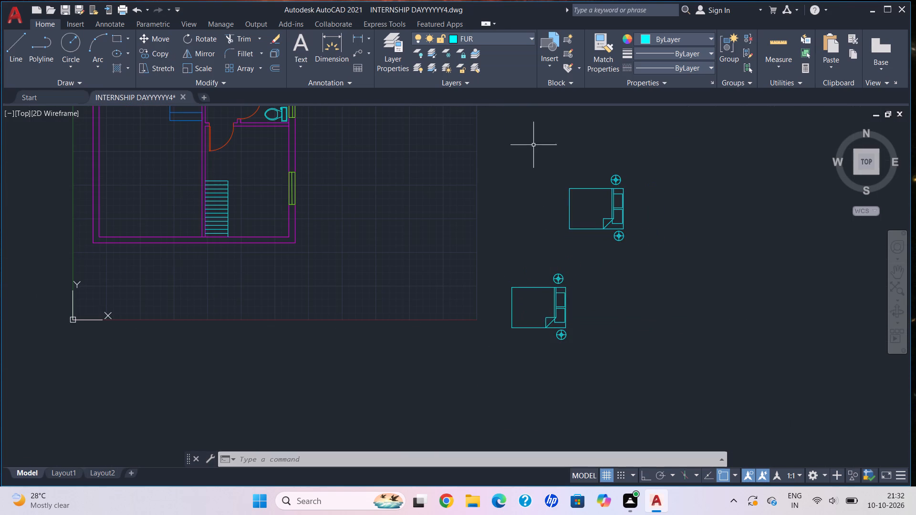
Rotate the northern bed and its lamps outside the plan by about 270° so the head faces south.
left_click(521, 130)
left_click(732, 292)
left_click(198, 40)
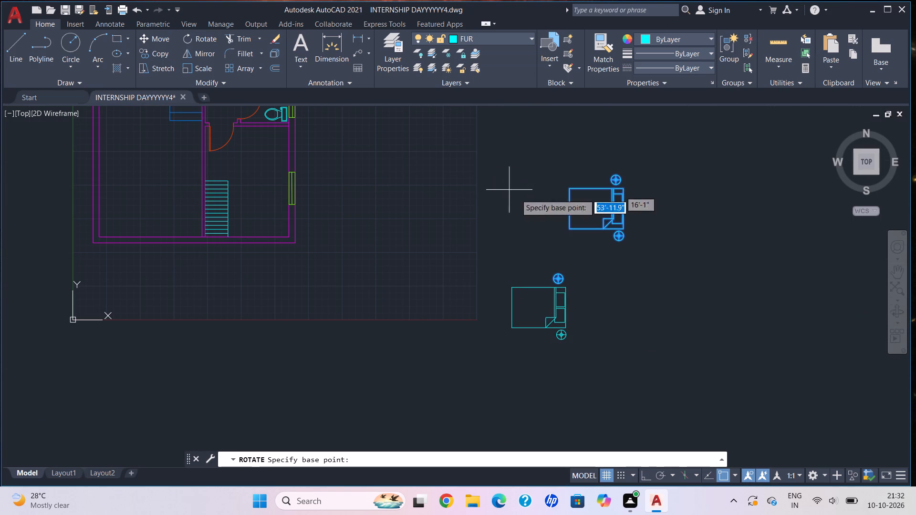
left_click(596, 210)
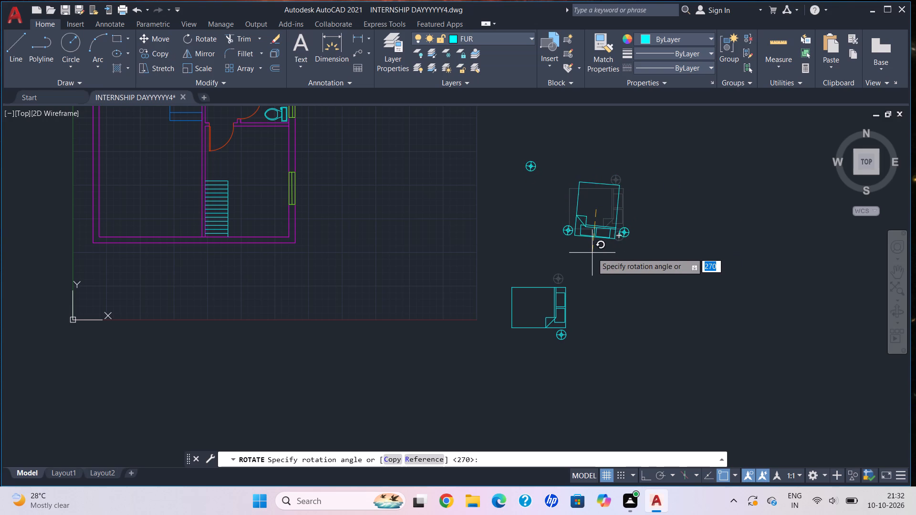
left_click(596, 256)
Move the south-facing bed with both lamps from outside the plan into the southeast bedroom, with its head near the south wall.
left_click(541, 168)
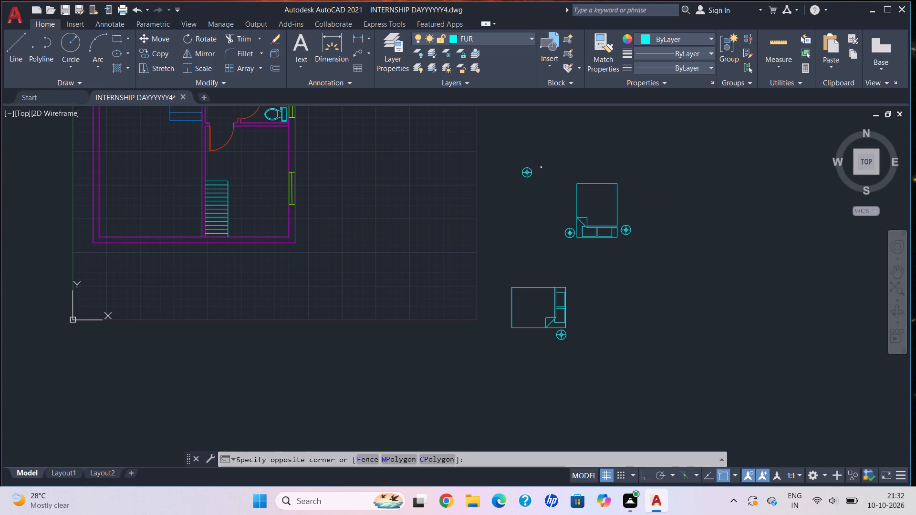
left_click_drag(697, 310, 697, 299)
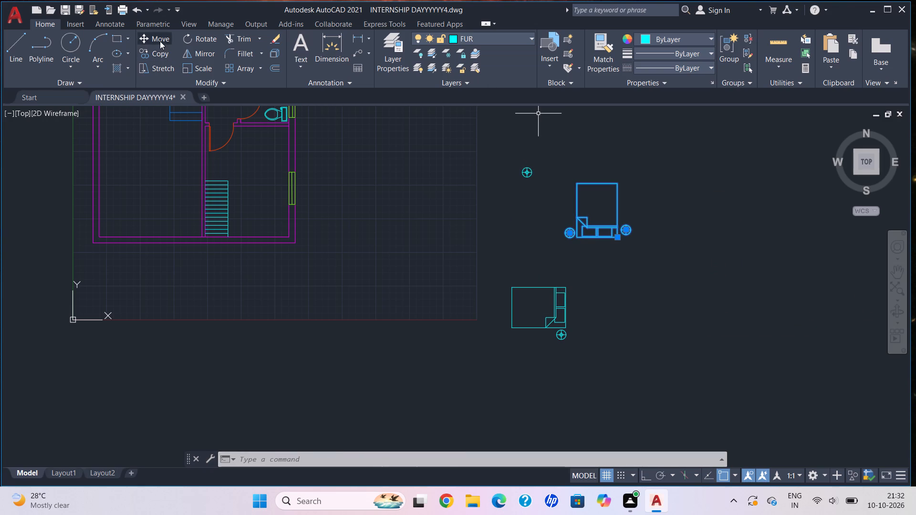
left_click(160, 41)
left_click(598, 233)
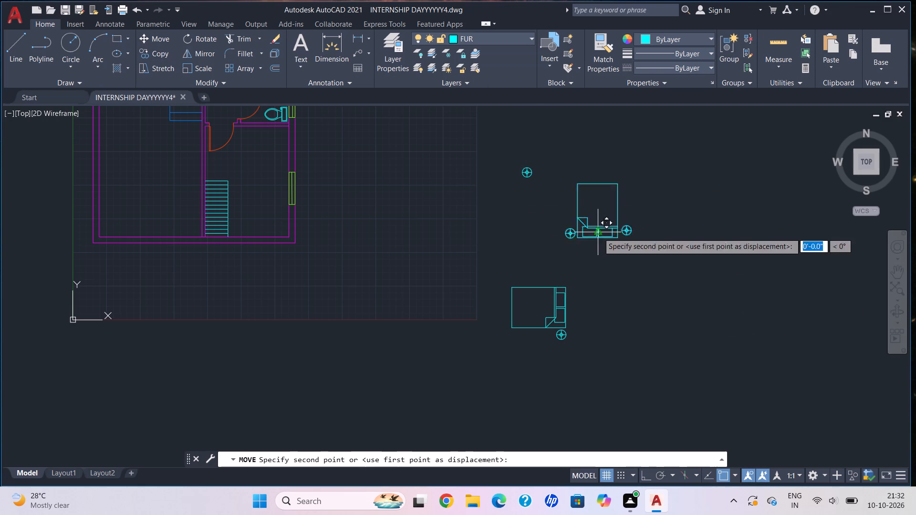
middle_click_drag(306, 248, 423, 313)
scroll(375, 288, "up", 2)
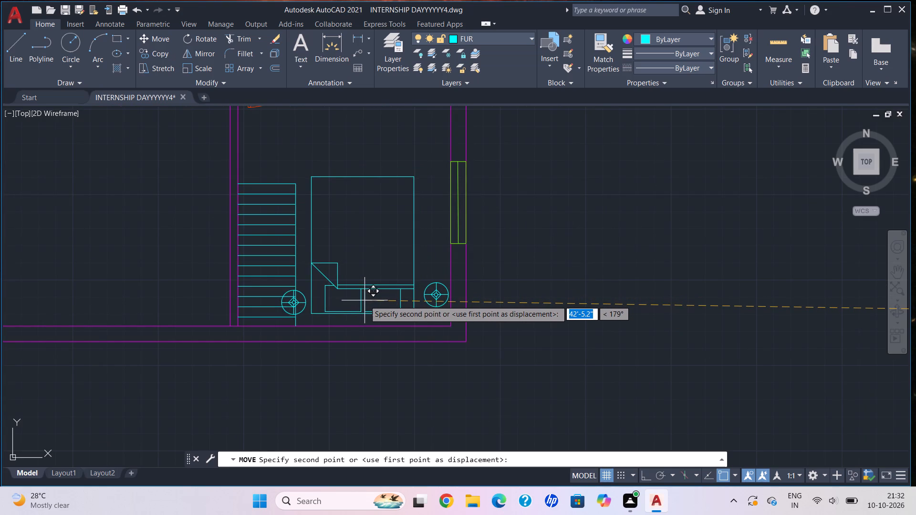
left_click(364, 300)
key("Escape")
Delete the lamp overlapping the wardrobe on the west side of the southeast bedroom's bed.
scroll(308, 299, "up", 1)
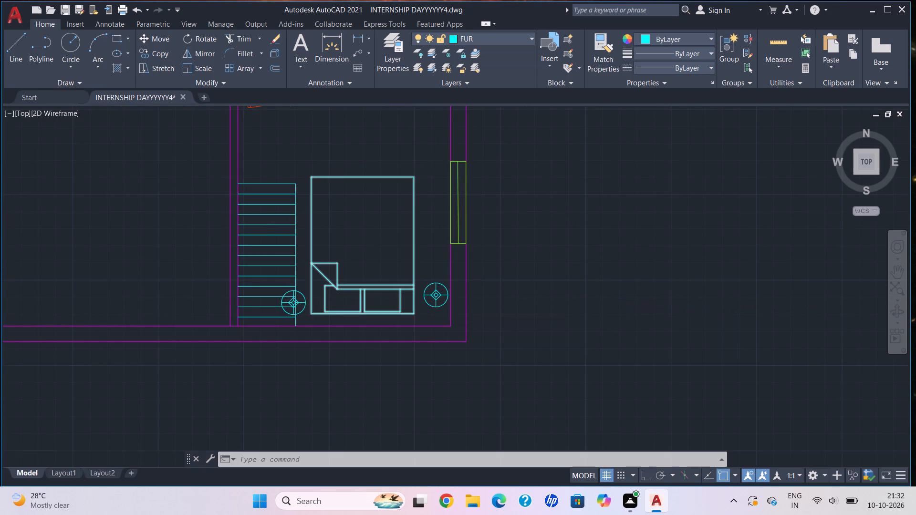
scroll(308, 299, "up", 1)
left_click(298, 300)
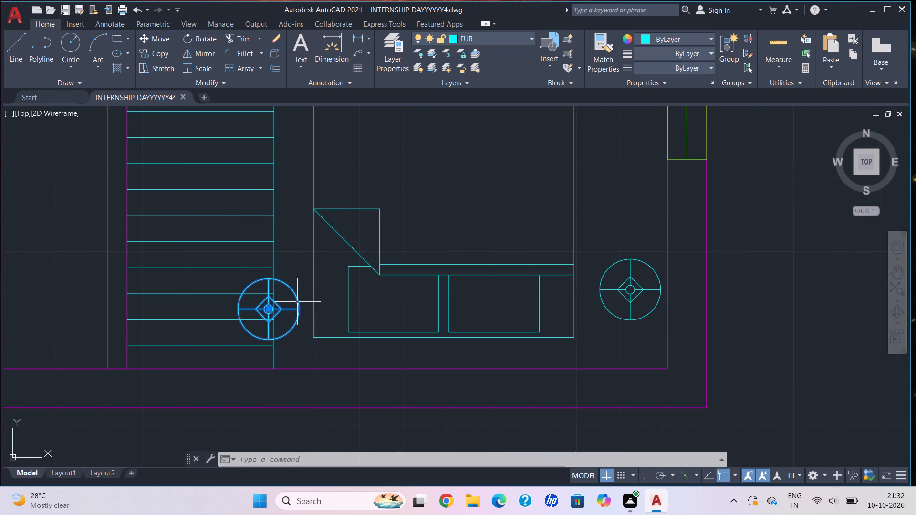
key("Delete")
Insert the Desk - 30 x 60 in. block from DesignCenter into the empty area east of the plan.
scroll(345, 224, "down", 2)
middle_click_drag(345, 223, 361, 262)
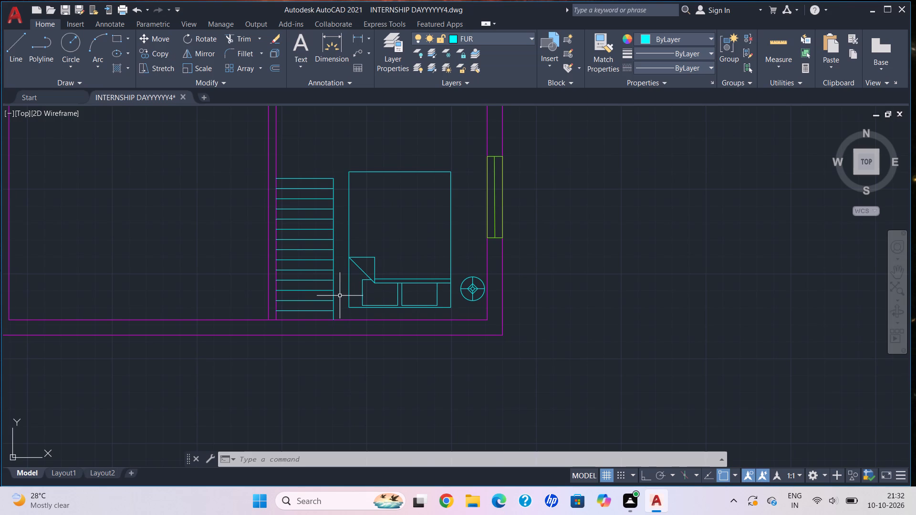
scroll(444, 223, "down", 3)
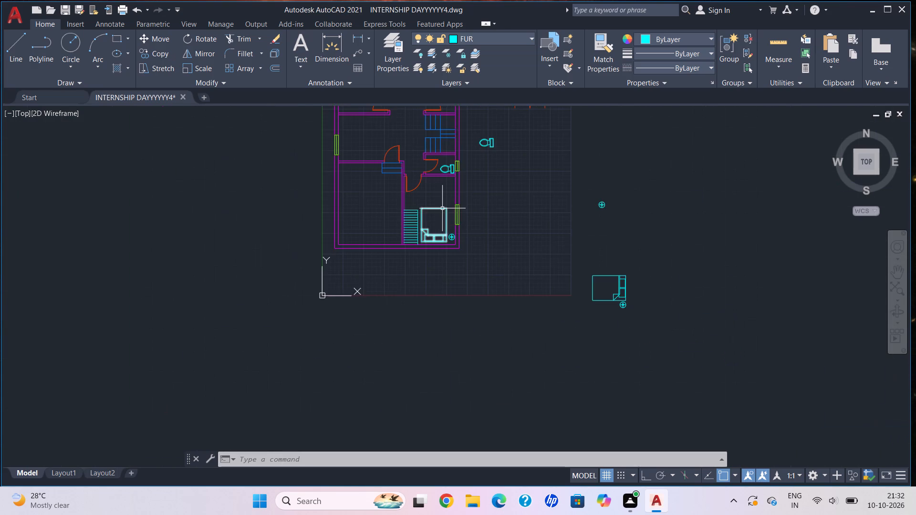
middle_click_drag(442, 208, 464, 260)
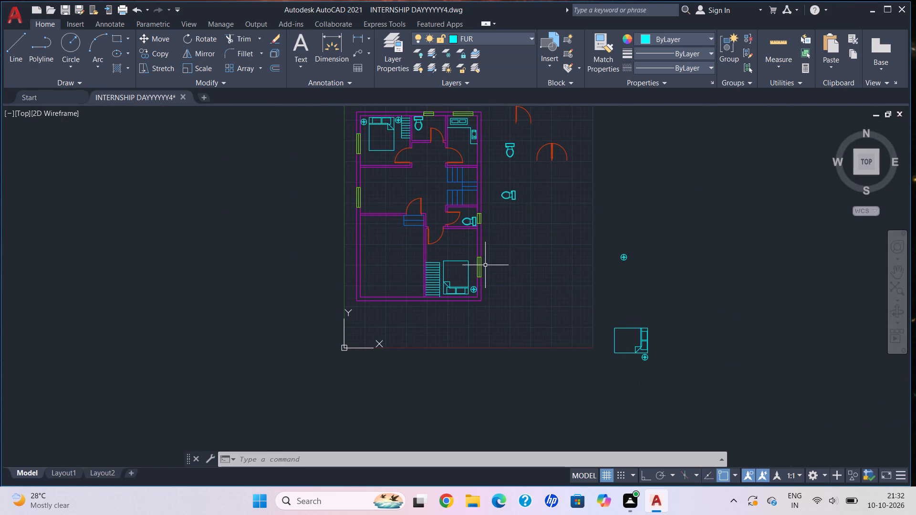
scroll(485, 265, "down", 1)
middle_click_drag(488, 280, 495, 300)
scroll(502, 266, "up", 1)
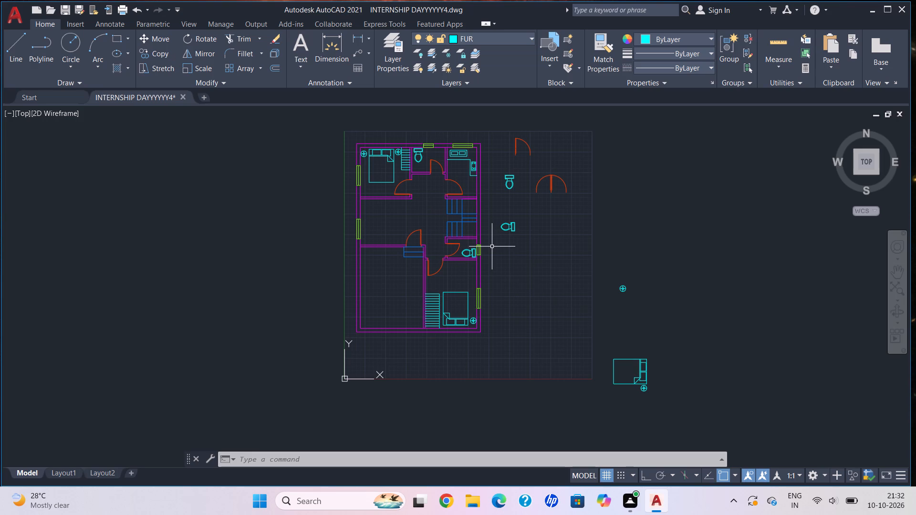
key("ctrl+2")
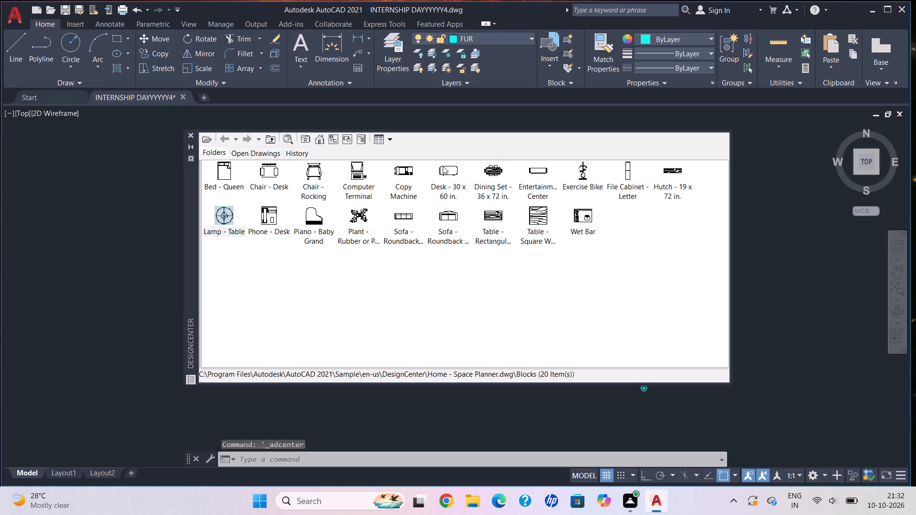
left_click_drag(437, 161, 768, 317)
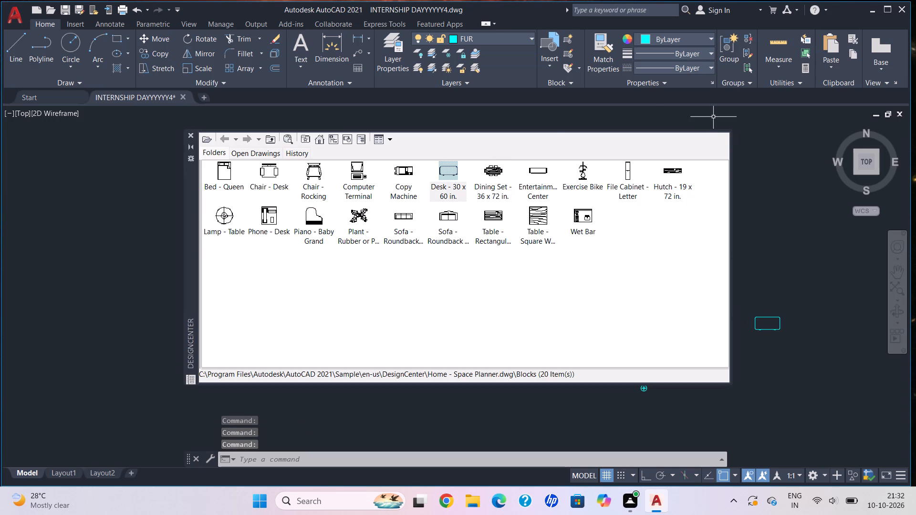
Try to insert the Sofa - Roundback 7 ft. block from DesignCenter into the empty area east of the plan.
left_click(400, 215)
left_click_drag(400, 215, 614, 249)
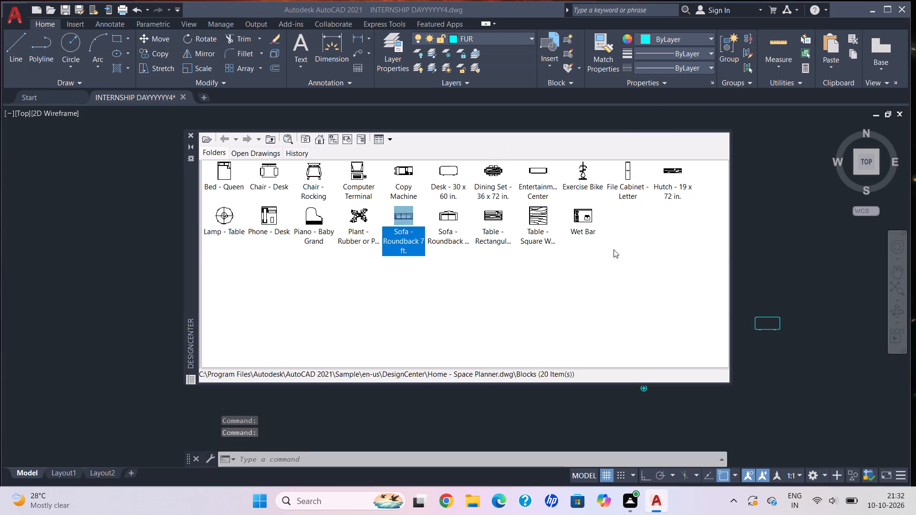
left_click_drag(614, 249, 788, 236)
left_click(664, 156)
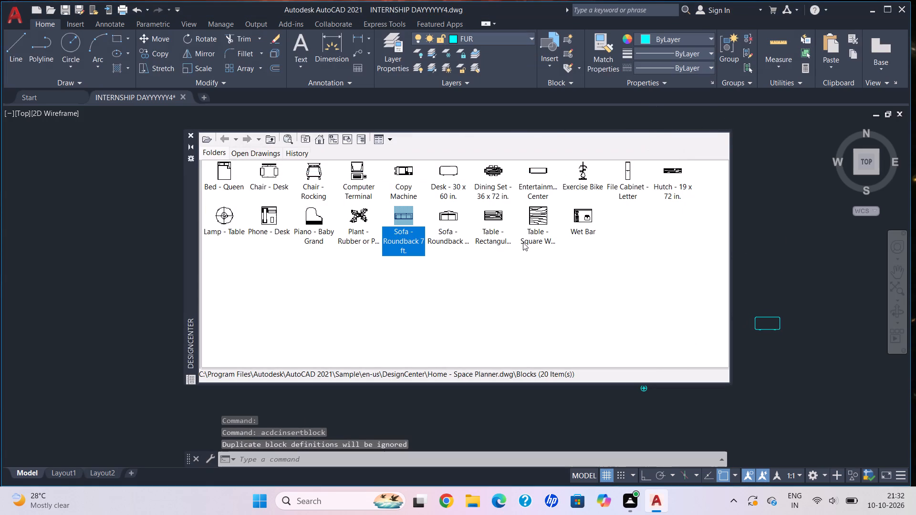
Insert the Sofa - Roundback Loveseat 5 ft. block just north of the desk outside the plan, and close DesignCenter.
left_click(439, 231)
left_click_drag(449, 217, 584, 224)
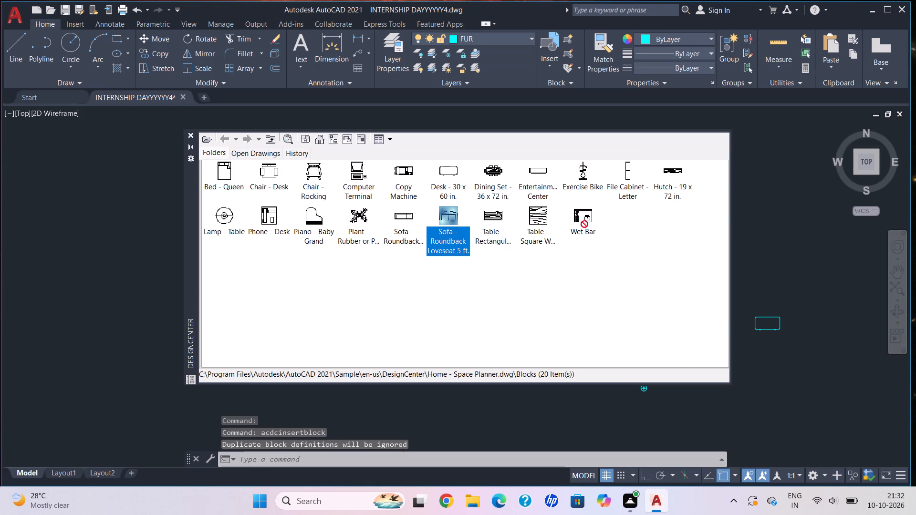
left_click_drag(584, 224, 777, 246)
left_click_drag(777, 246, 784, 253)
key("Escape")
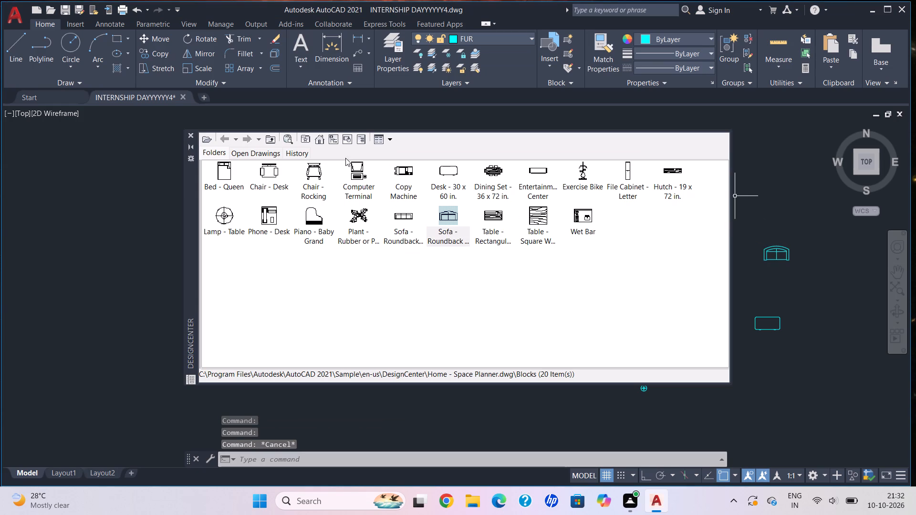
left_click(194, 134)
Copy the desk from outside the plan into the middle west room, near the west window.
middle_click_drag(766, 281, 754, 273)
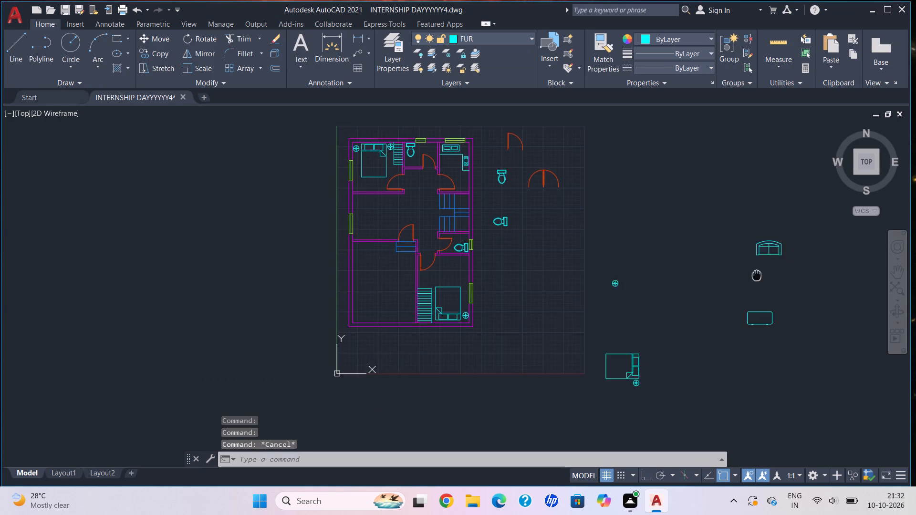
middle_click_drag(754, 273, 691, 249)
left_click(656, 254)
left_click_drag(799, 332, 799, 327)
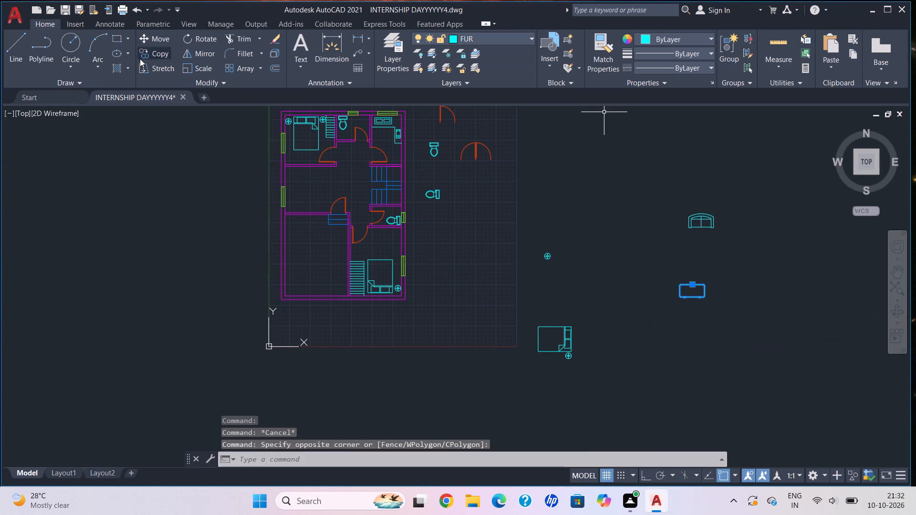
left_click(156, 52)
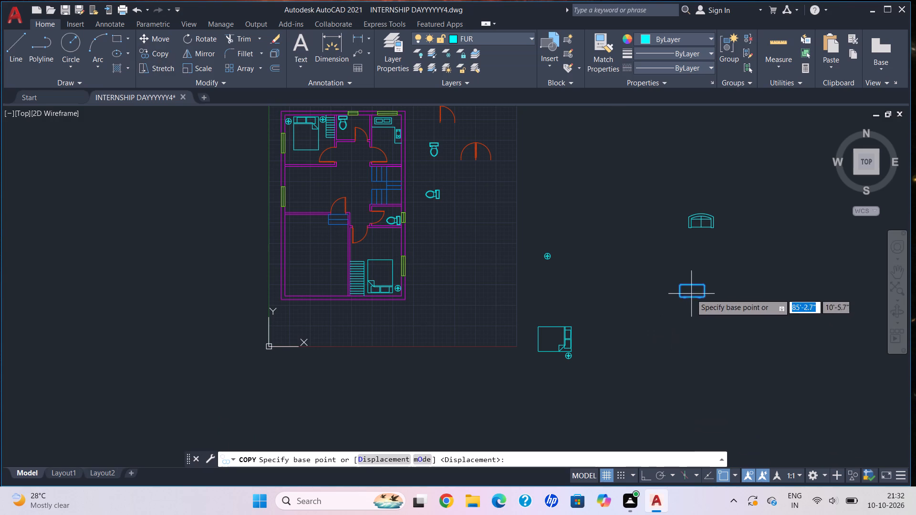
left_click(691, 294)
middle_click_drag(305, 211, 342, 311)
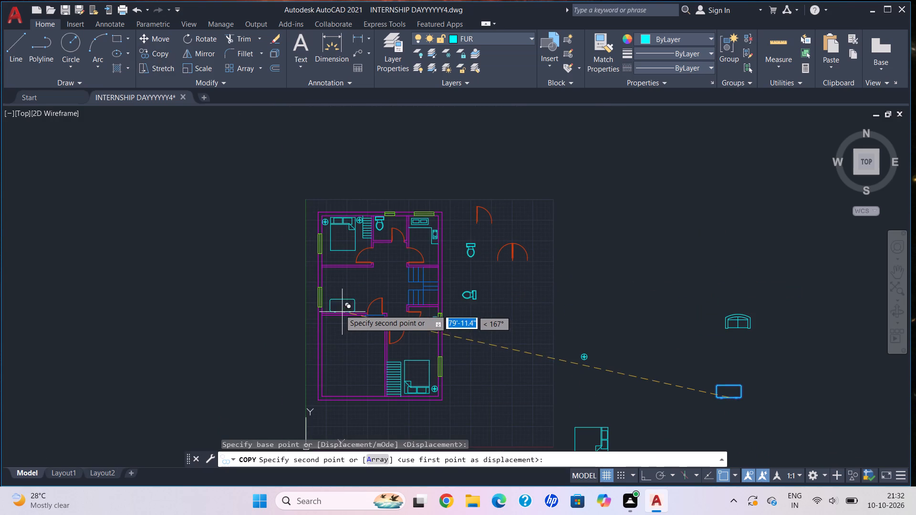
scroll(336, 307, "up", 2)
left_click(364, 281)
key("Escape")
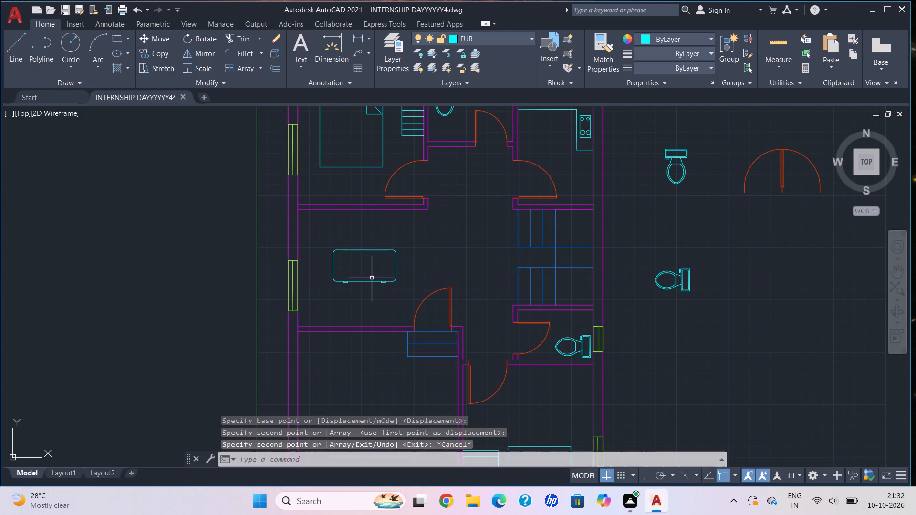
Rotate the desk in the middle west room by about 90° so its long side runs north-south.
left_click_drag(319, 238, 319, 231)
left_click(424, 295)
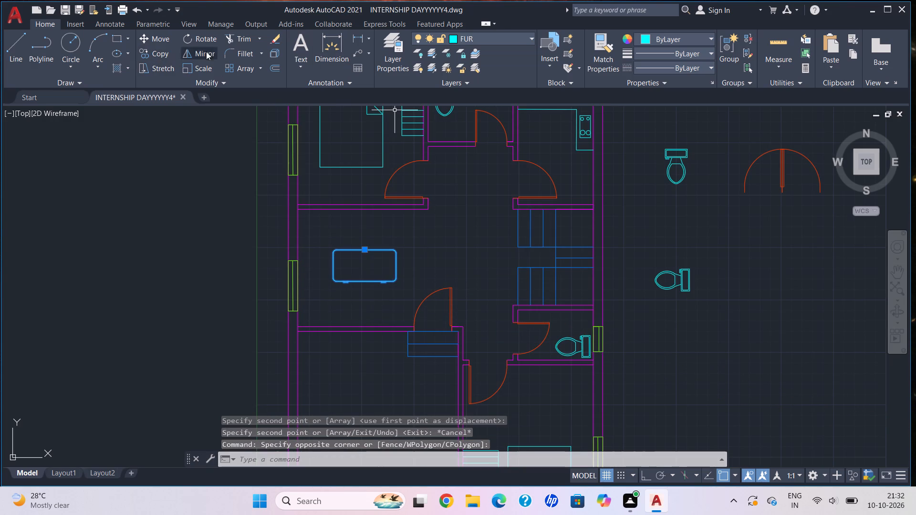
left_click(201, 35)
left_click(367, 268)
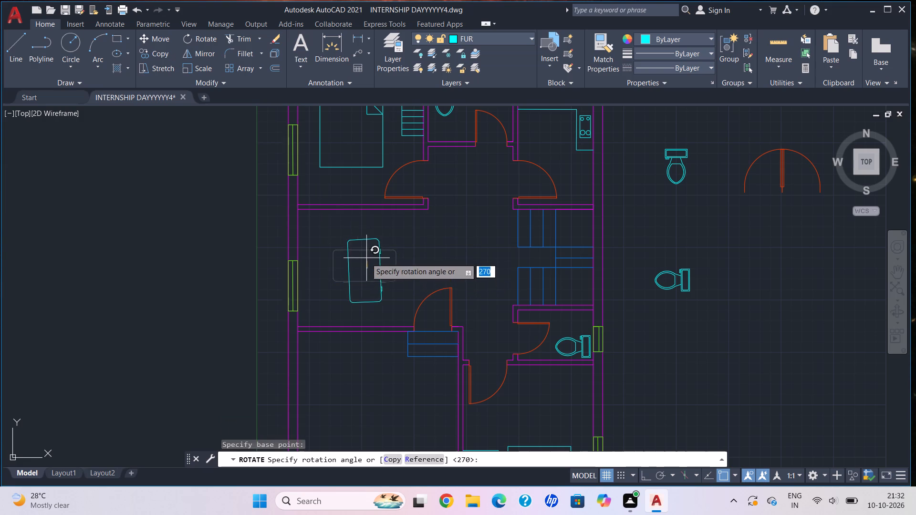
left_click(368, 253)
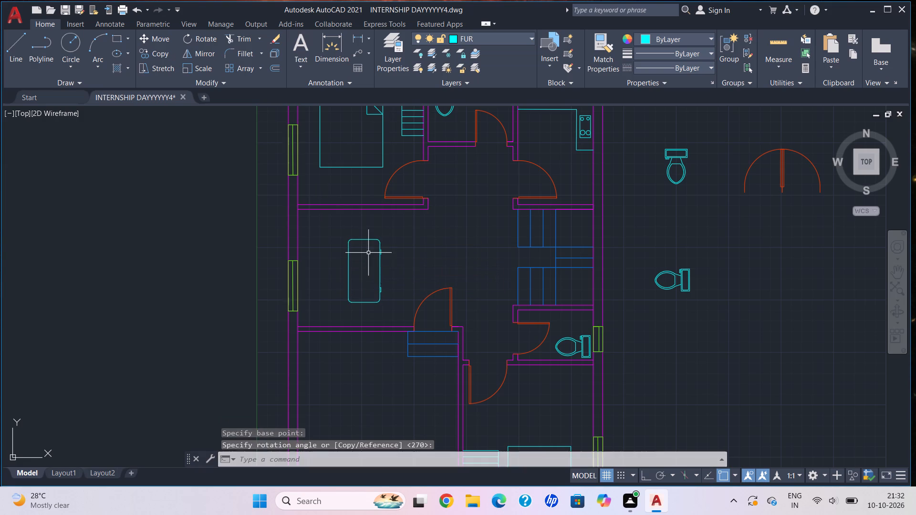
Copy the loveseat from outside the plan into the middle west room, just north of the desk at the north wall.
scroll(527, 293, "down", 1)
middle_click_drag(514, 286, 424, 260)
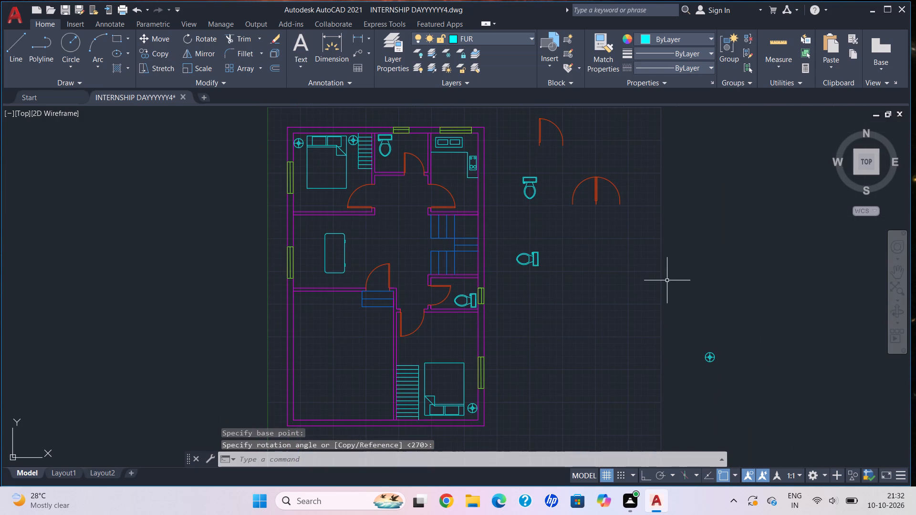
scroll(677, 275, "down", 2)
middle_click_drag(631, 287, 534, 310)
left_click(661, 264)
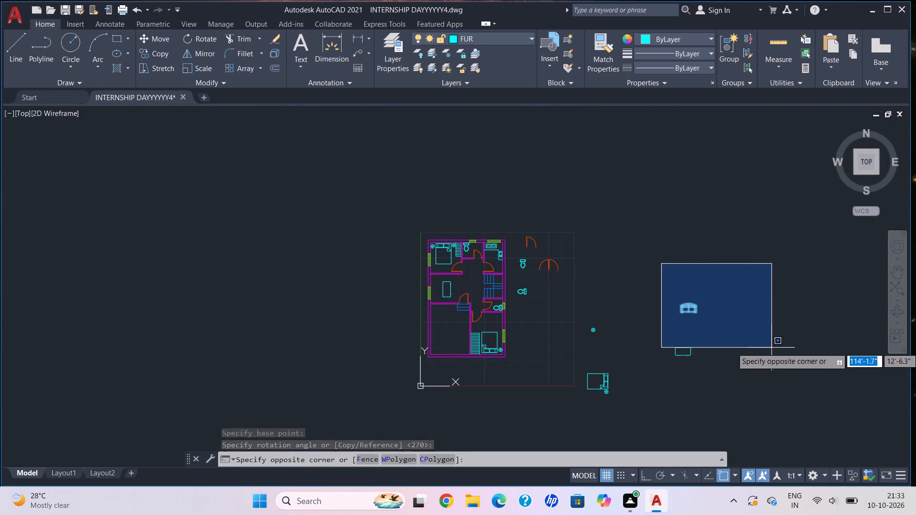
left_click(771, 348)
left_click(164, 52)
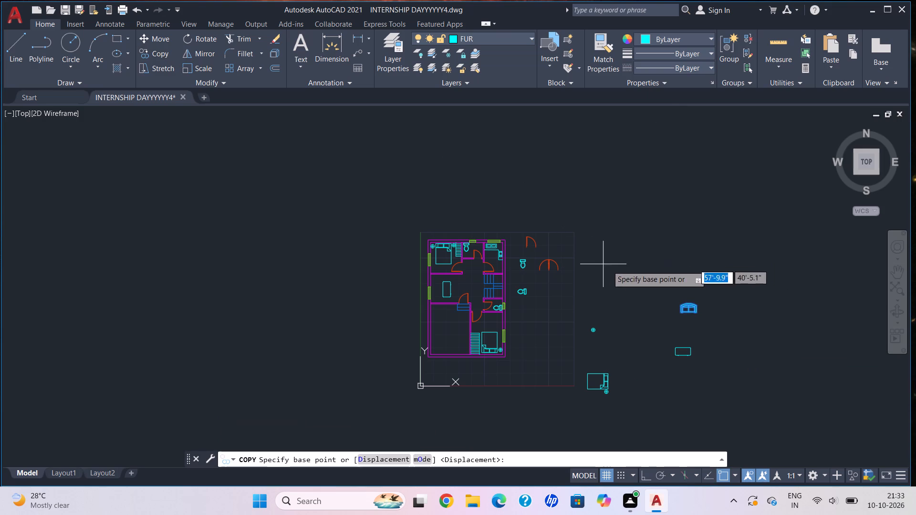
left_click(688, 311)
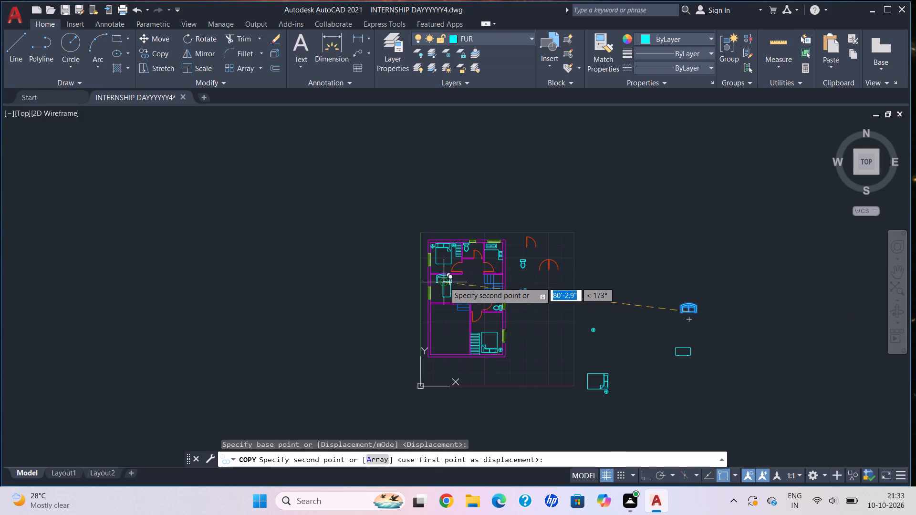
scroll(433, 281, "up", 3)
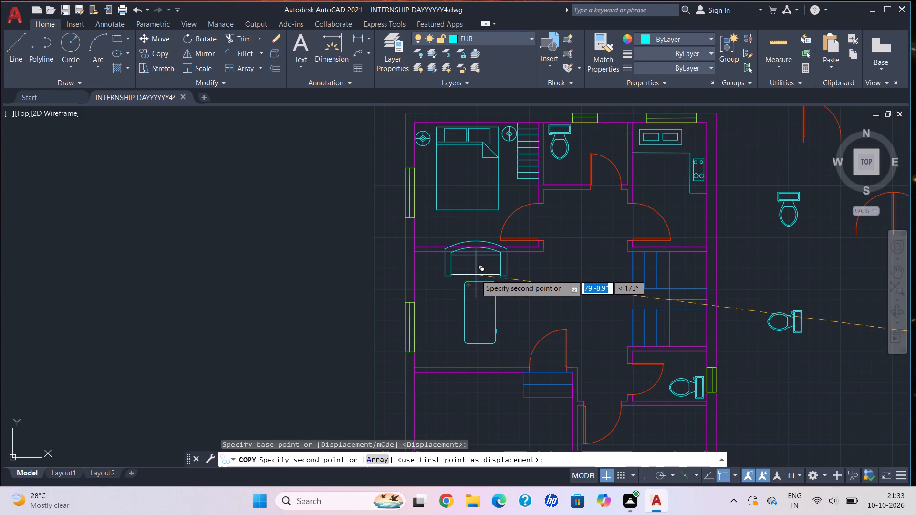
left_click(480, 275)
key("Escape")
Move the desk in the middle west room slightly south, away from the loveseat and toward the south wall.
left_click(495, 299)
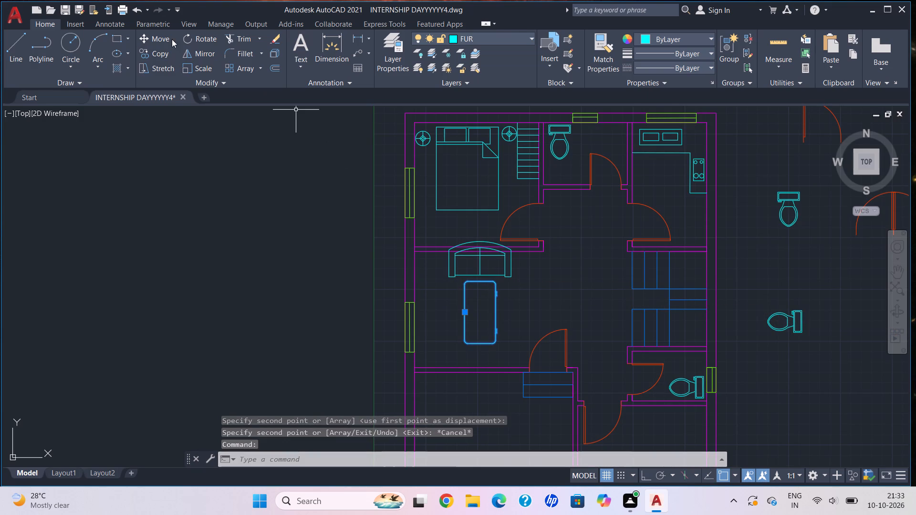
left_click(163, 39)
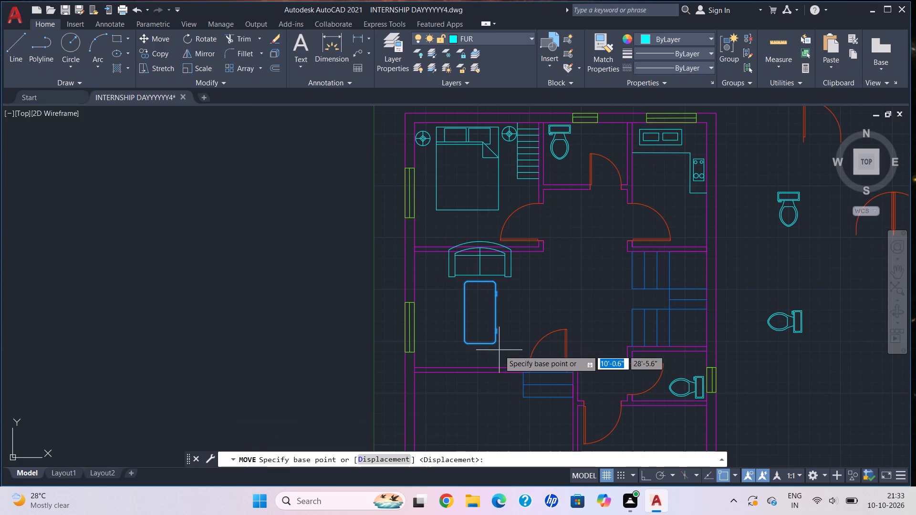
left_click(495, 344)
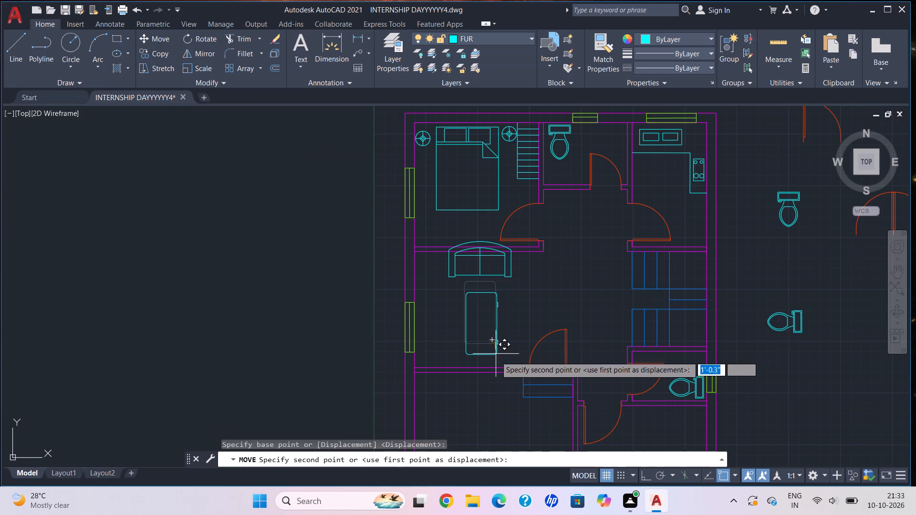
left_click(496, 359)
key("Escape")
Move the loveseat in the middle west room slightly south, off the north wall and just above the desk.
left_click(477, 274)
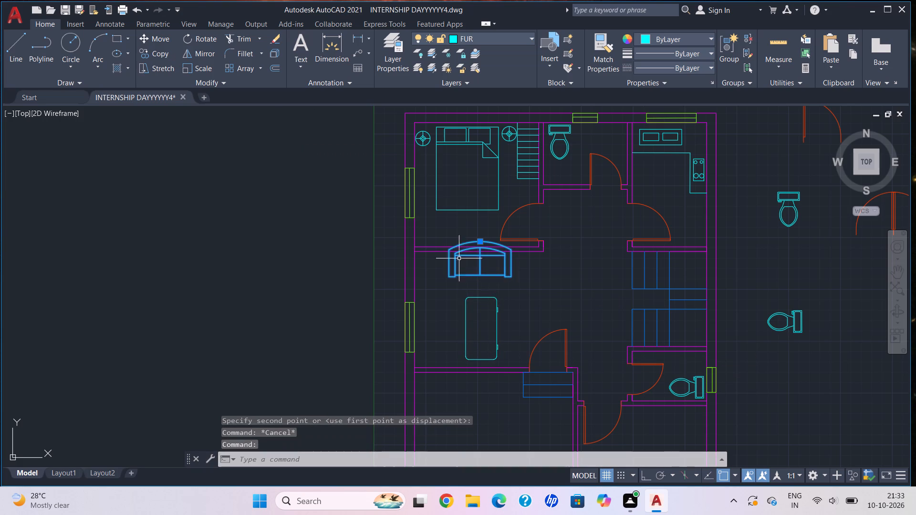
left_click(168, 38)
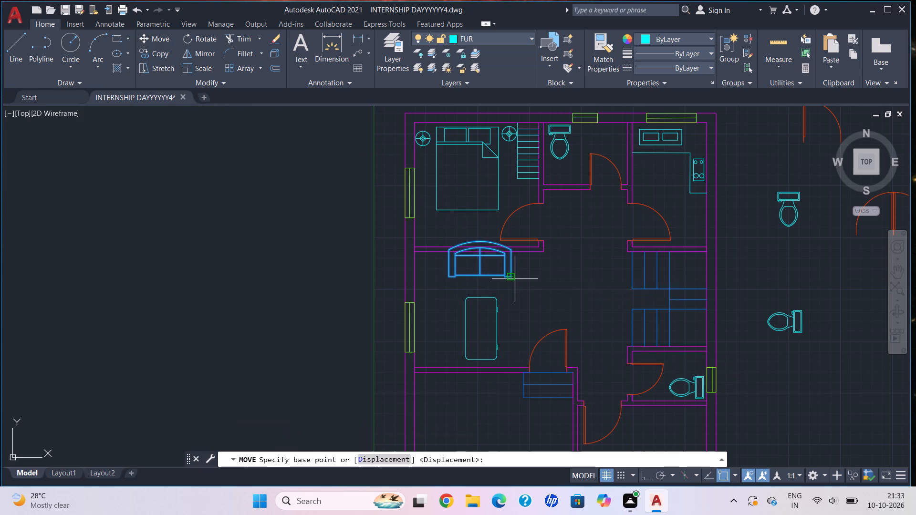
left_click(513, 274)
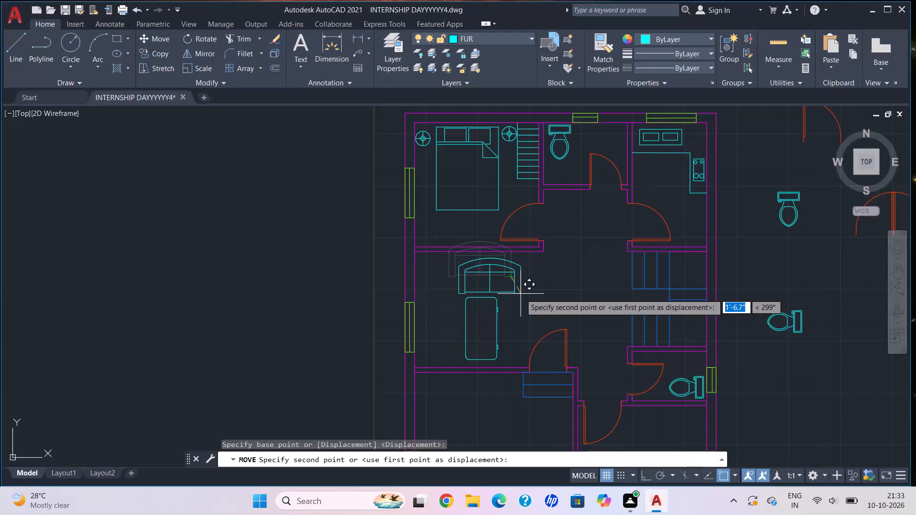
left_click(518, 293)
key("Escape")
Delete the spare doors and toilets lying outside the plan, east of the house.
scroll(577, 400, "down", 2)
middle_click_drag(577, 380, 487, 294)
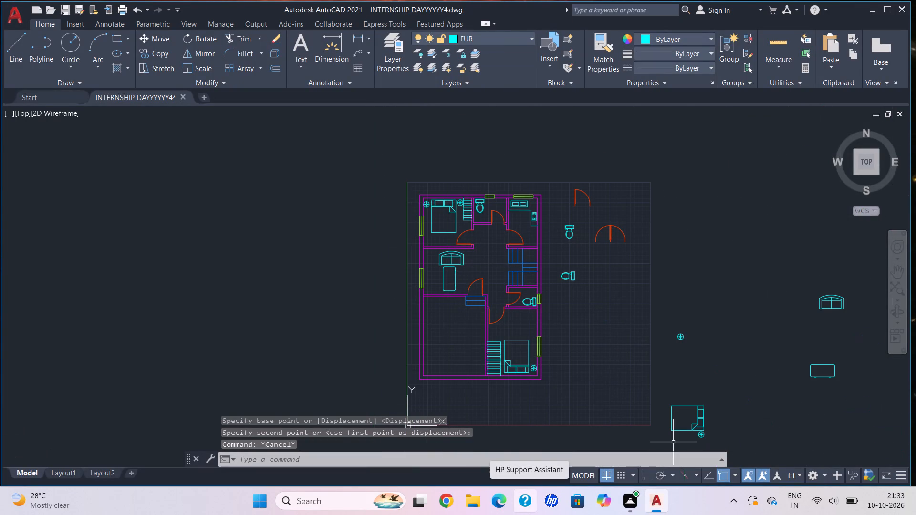
middle_click_drag(506, 286, 416, 257)
scroll(478, 197, "up", 1)
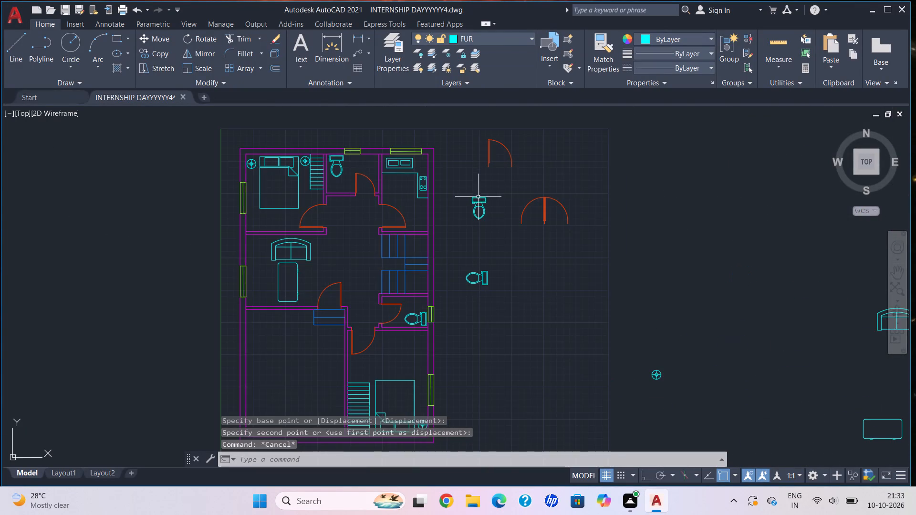
middle_click_drag(478, 197, 430, 207)
left_click(416, 146)
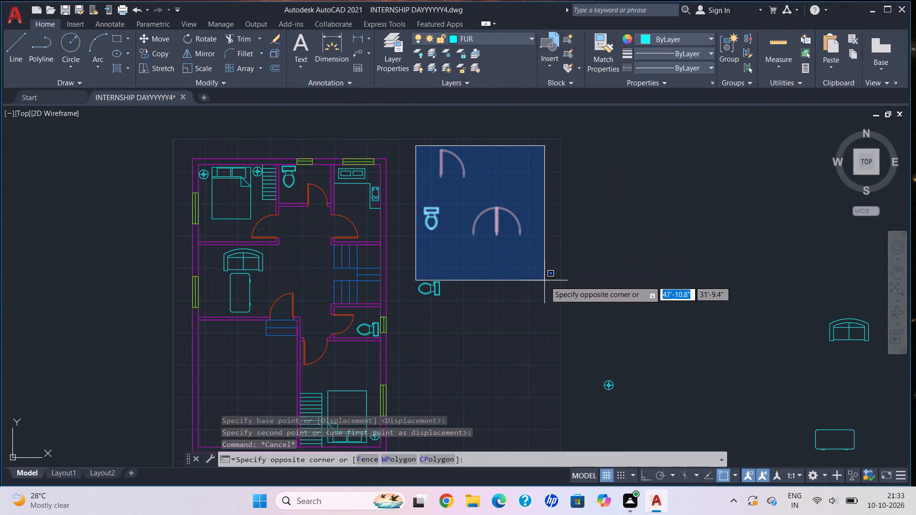
left_click(557, 311)
key("Delete")
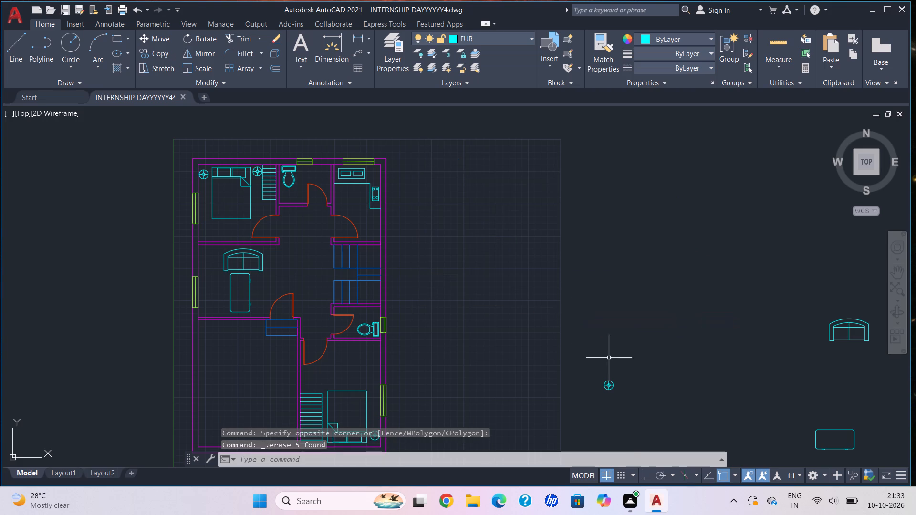
Delete the spare loveseat, desk, bed and lamps lying outside the plan to the southeast.
scroll(614, 360, "down", 1)
middle_click_drag(601, 351, 375, 199)
left_click(326, 117)
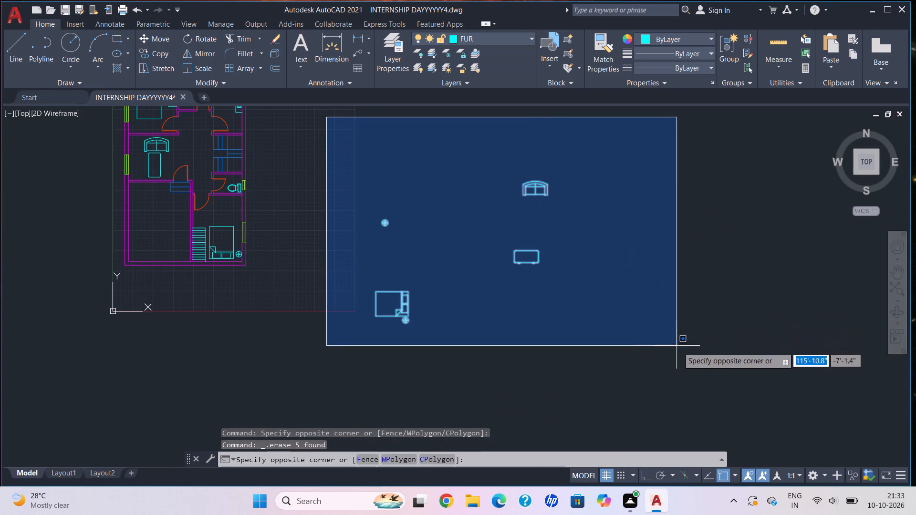
left_click(679, 349)
key("Delete")
Look over the furnished floor plan, from the north rooms down to the southern rooms.
scroll(424, 228, "down", 1)
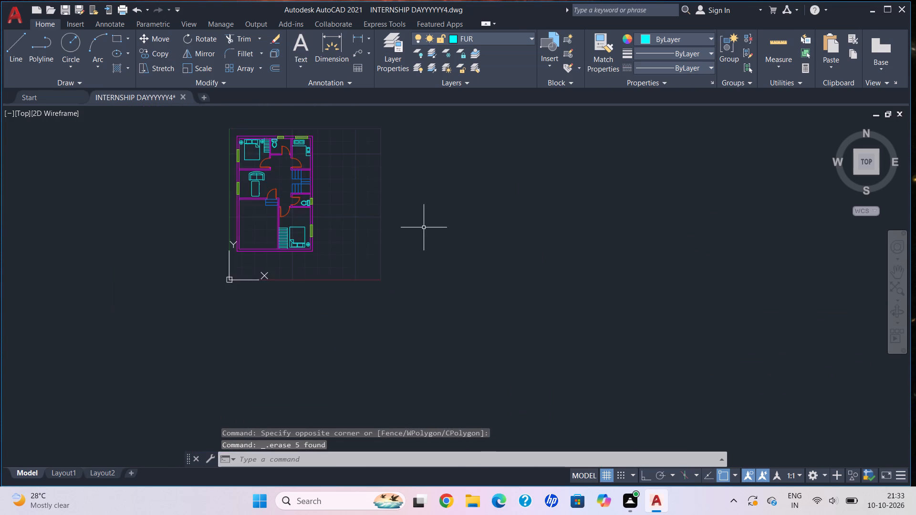
scroll(424, 227, "down", 1)
middle_click_drag(436, 239, 481, 281)
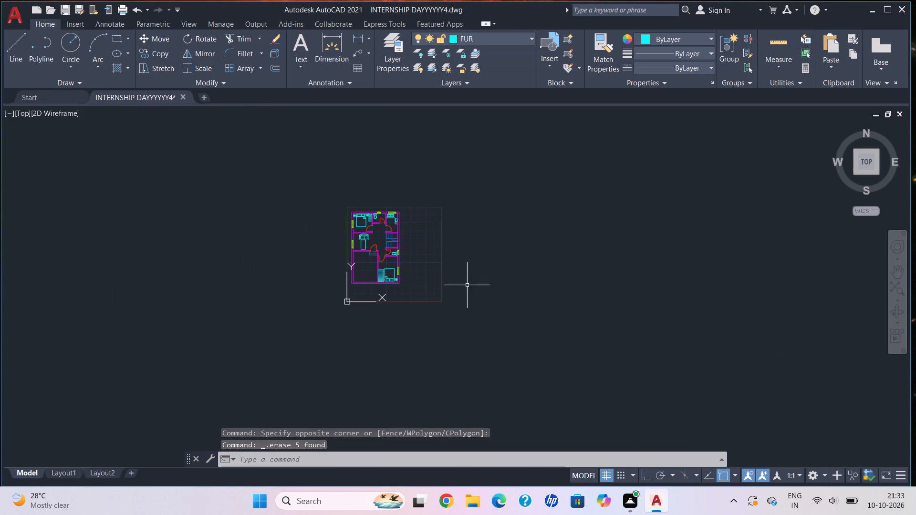
scroll(341, 199, "up", 2)
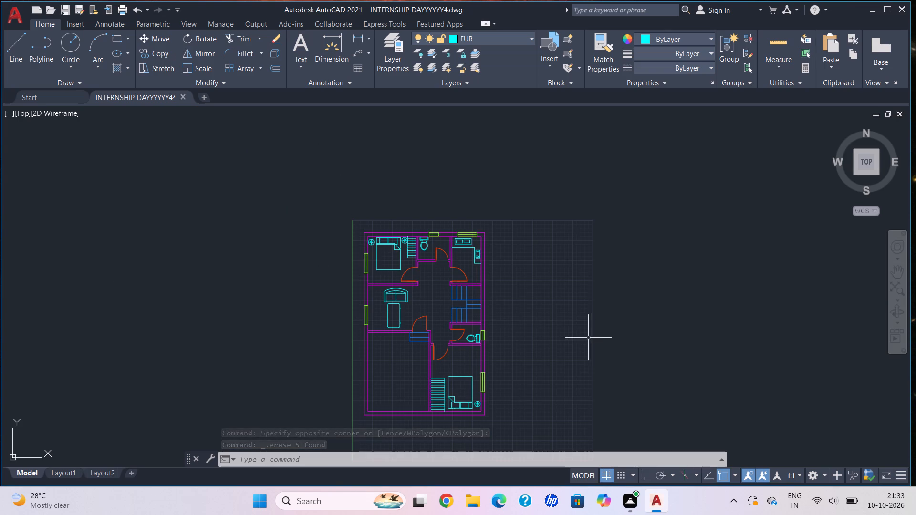
middle_click_drag(588, 337, 581, 308)
scroll(485, 233, "up", 2)
scroll(579, 322, "down", 1)
middle_click_drag(564, 296, 555, 259)
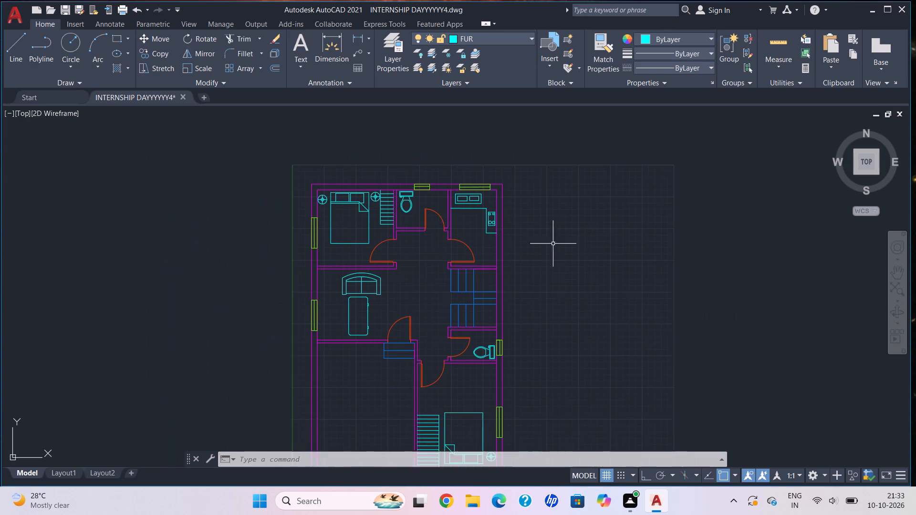
middle_click_drag(614, 337, 597, 274)
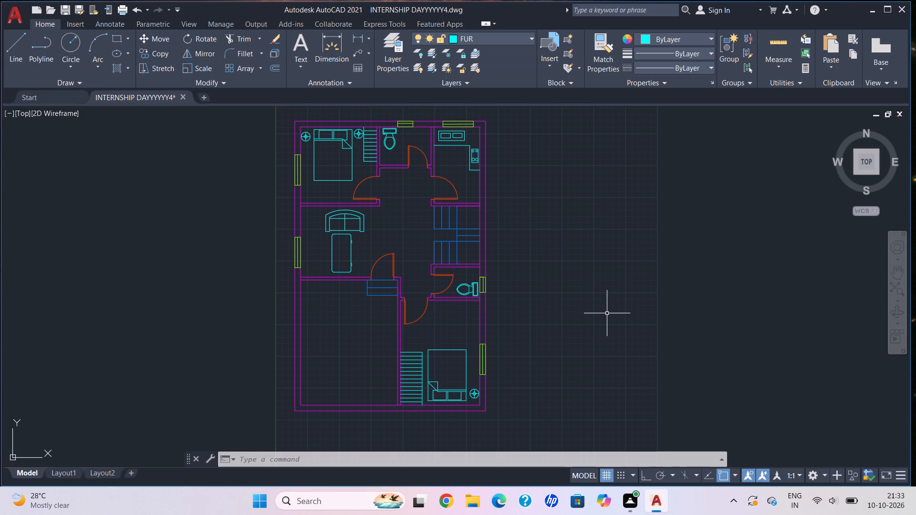
middle_click_drag(604, 314, 515, 283)
middle_click_drag(510, 298, 537, 300)
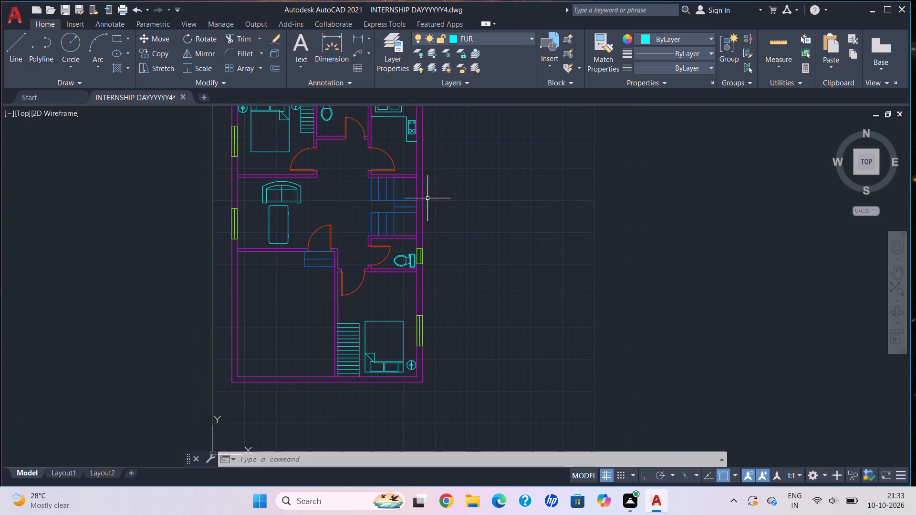
middle_click_drag(520, 311, 510, 296)
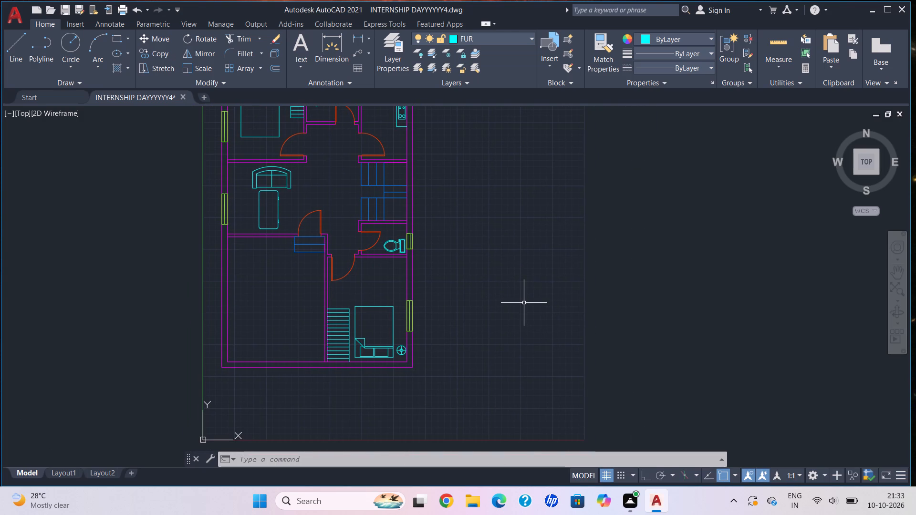
middle_click_drag(361, 209, 382, 227)
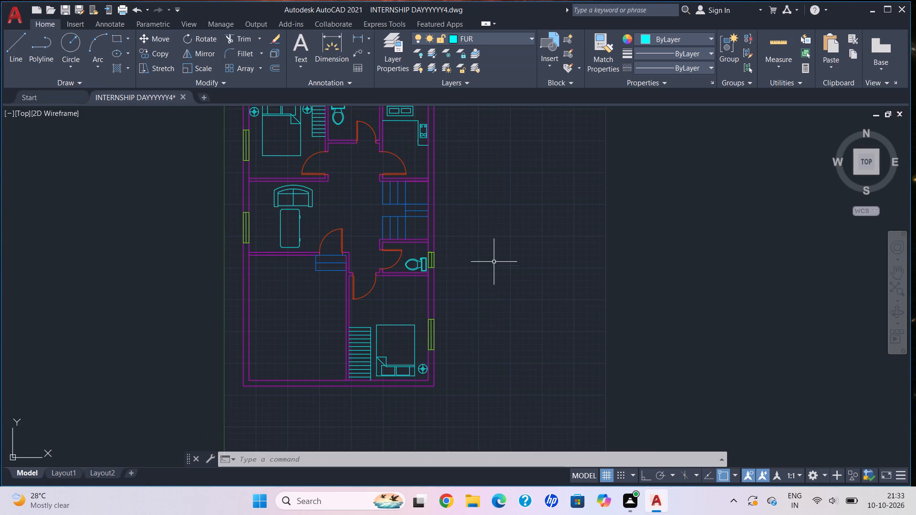
middle_click_drag(490, 260, 413, 239)
scroll(413, 239, "down", 1)
middle_click_drag(413, 239, 422, 264)
scroll(424, 259, "up", 1)
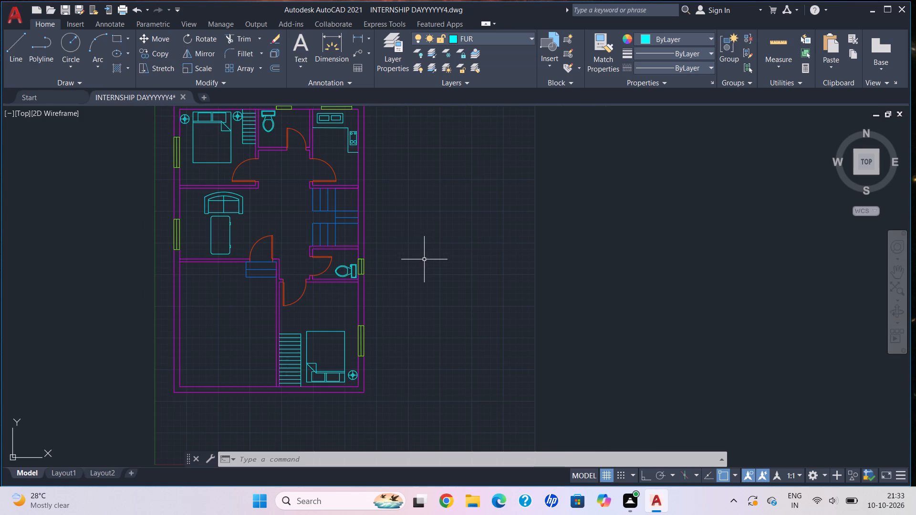
Insert the Sofa - Roundback Loveseat 5 ft. block from the Home - Space Planner library, outside the plan to the east.
key("ctrl+2")
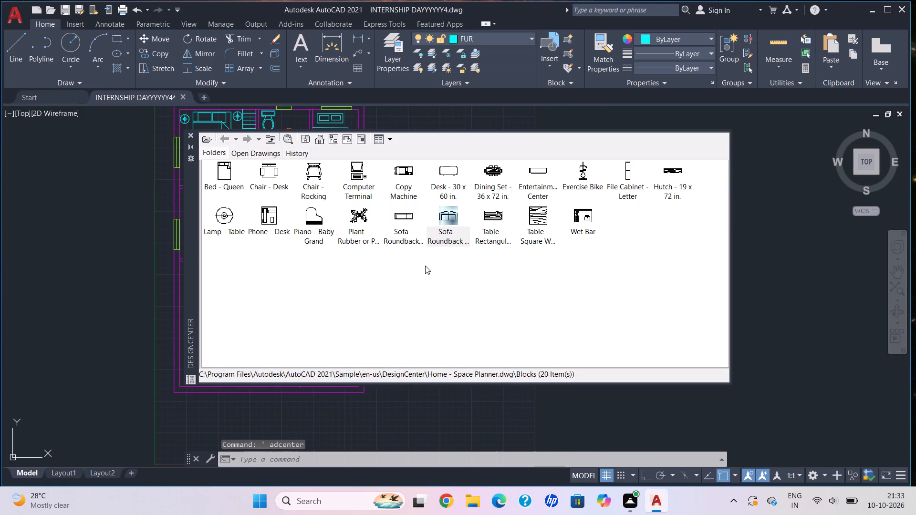
left_click_drag(441, 218, 788, 337)
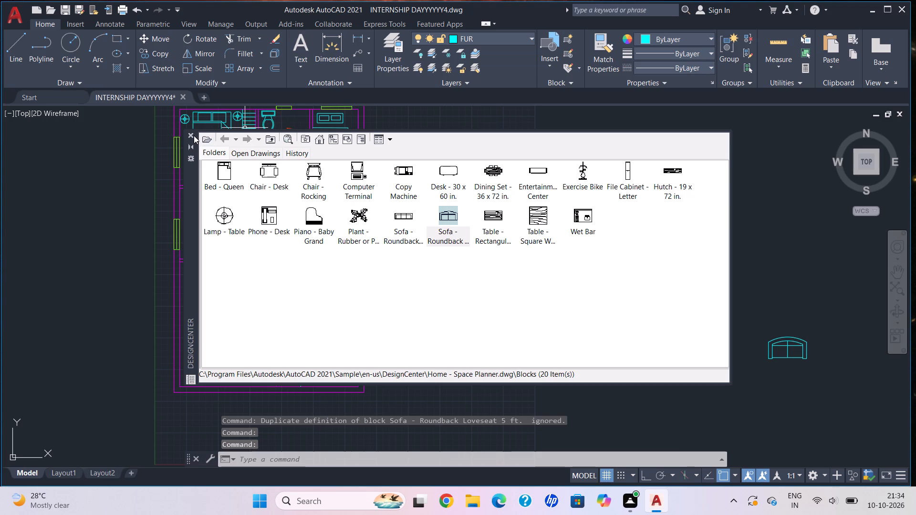
left_click(193, 135)
Rotate the new loveseat outside the plan by 90° so its back faces west.
left_click(722, 299)
left_click_drag(854, 402, 843, 388)
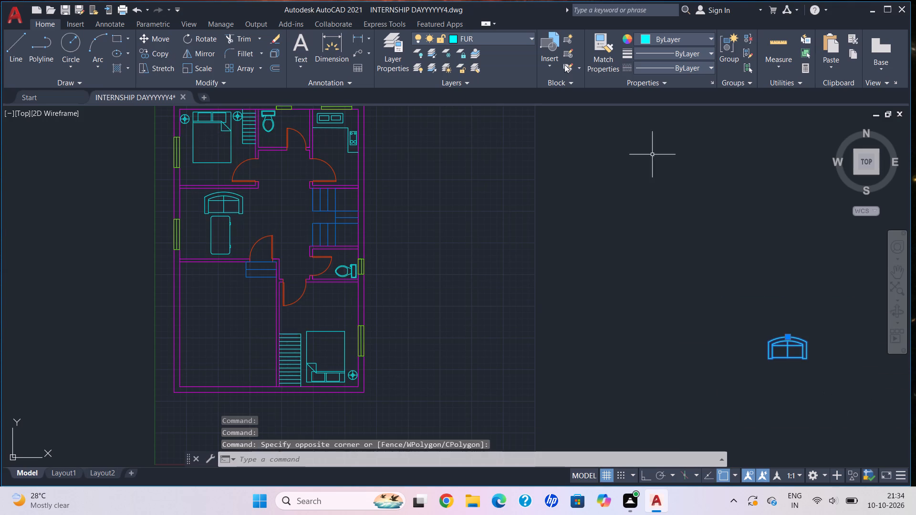
left_click(204, 40)
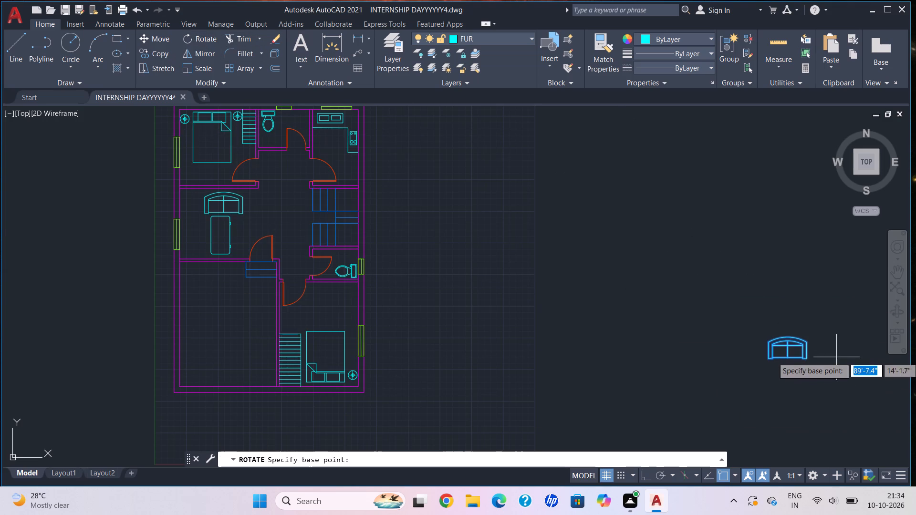
left_click(788, 348)
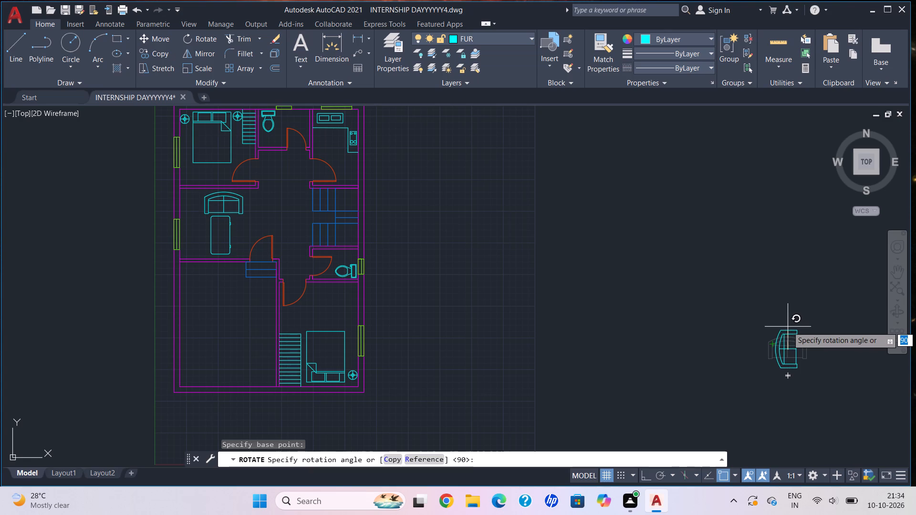
left_click(787, 326)
Move the rotated loveseat into the middle west room, between the west window and the desk.
left_click_drag(733, 301, 739, 301)
left_click(828, 385)
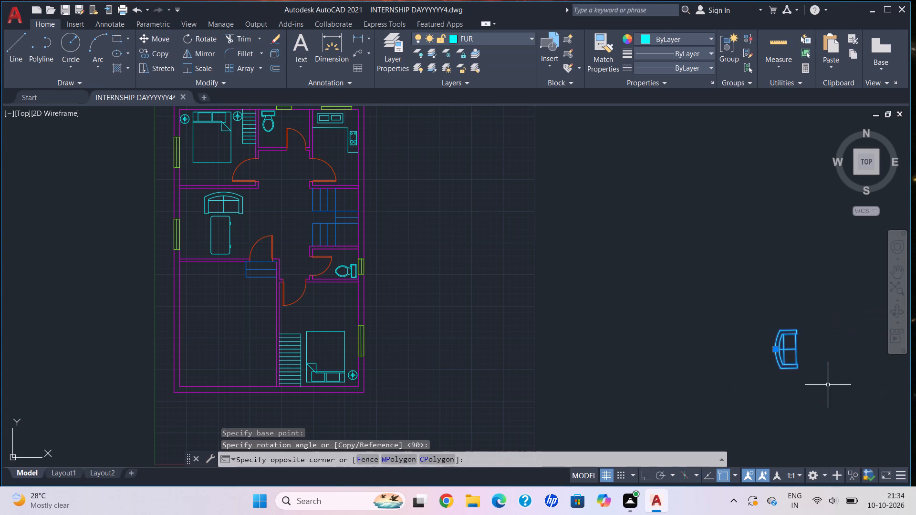
left_click(164, 37)
left_click(791, 350)
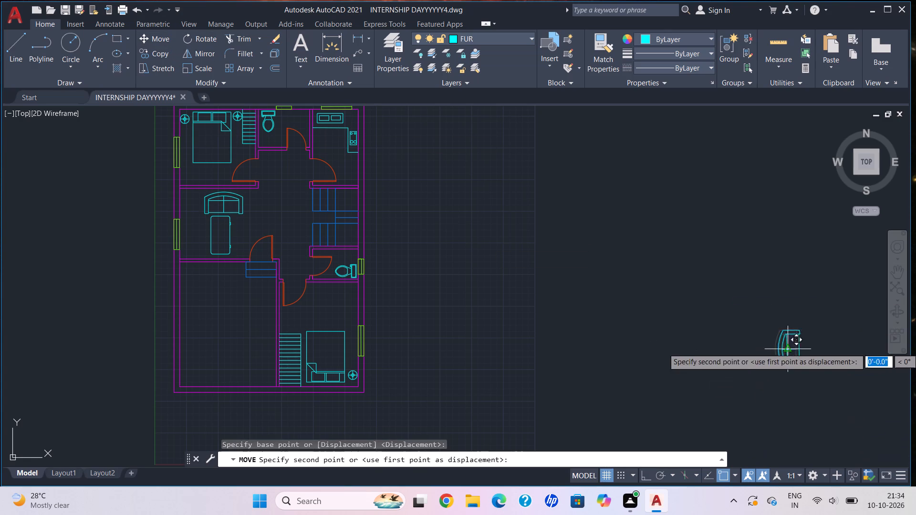
scroll(190, 219, "up", 3)
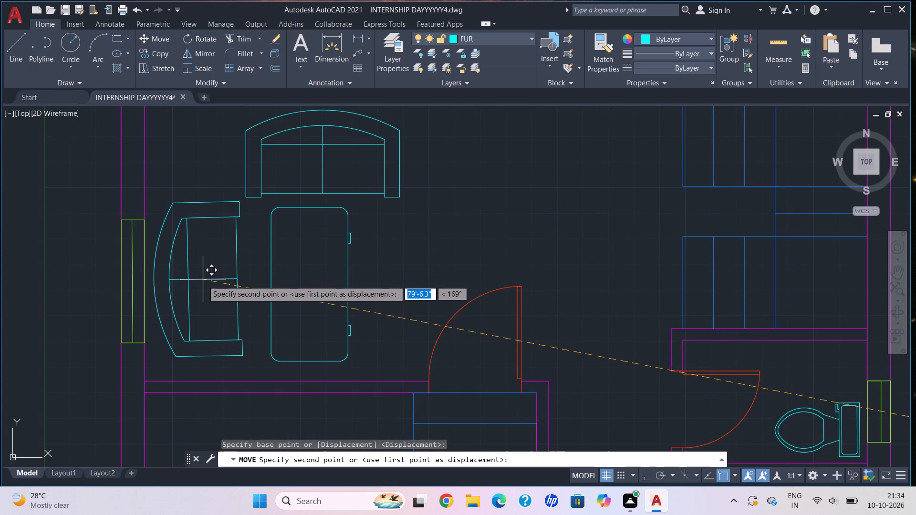
left_click(205, 284)
key("Escape")
Insert the Vehicles - Imperial block from the architectural tool palette, outside the plan to the east.
scroll(412, 299, "down", 2)
middle_click_drag(411, 286, 313, 173)
scroll(375, 247, "down", 1)
middle_click_drag(384, 256, 416, 313)
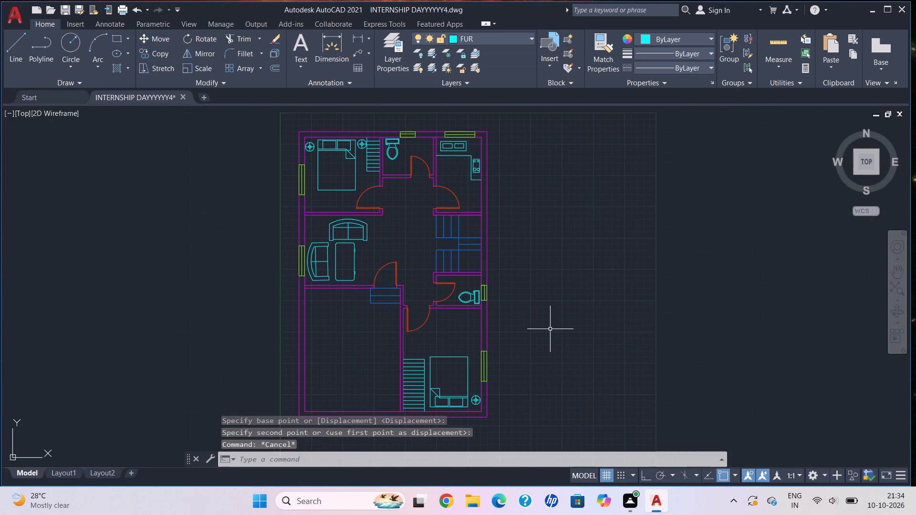
middle_click_drag(549, 321, 540, 305)
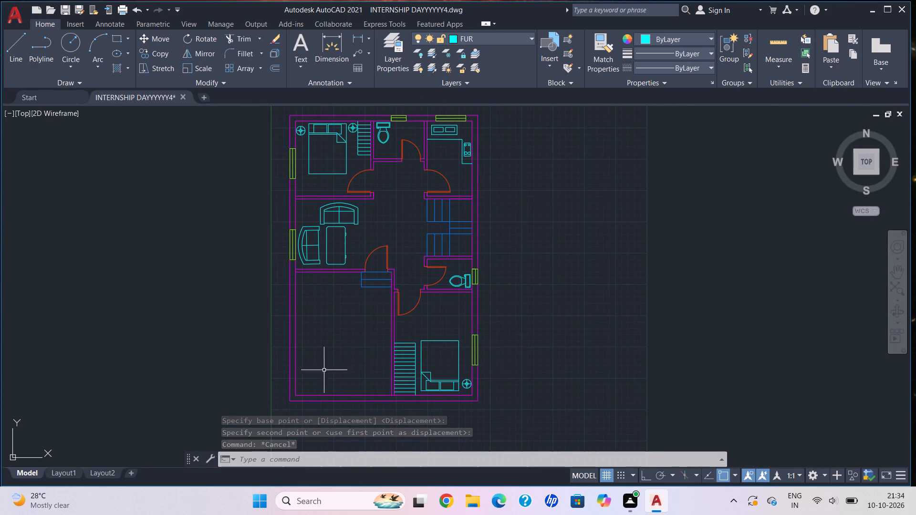
type("tool")
left_click(280, 346)
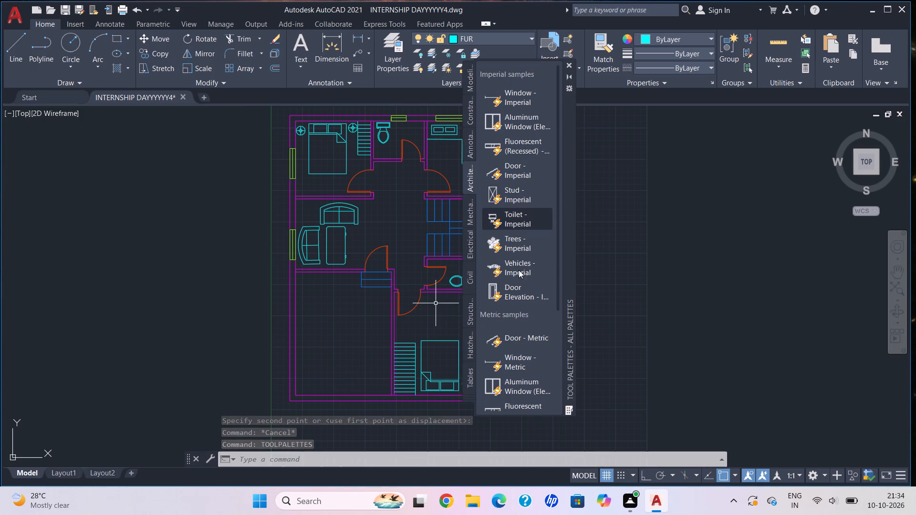
left_click_drag(516, 263, 635, 284)
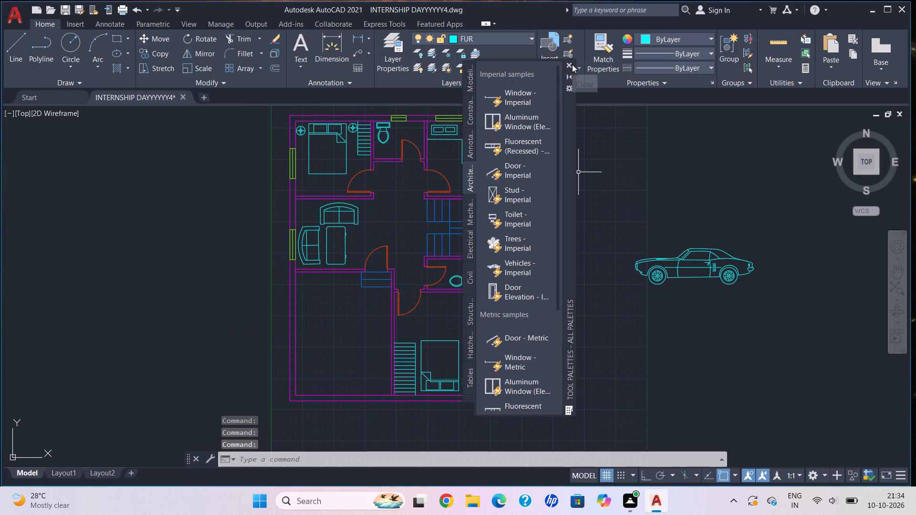
left_click(572, 64)
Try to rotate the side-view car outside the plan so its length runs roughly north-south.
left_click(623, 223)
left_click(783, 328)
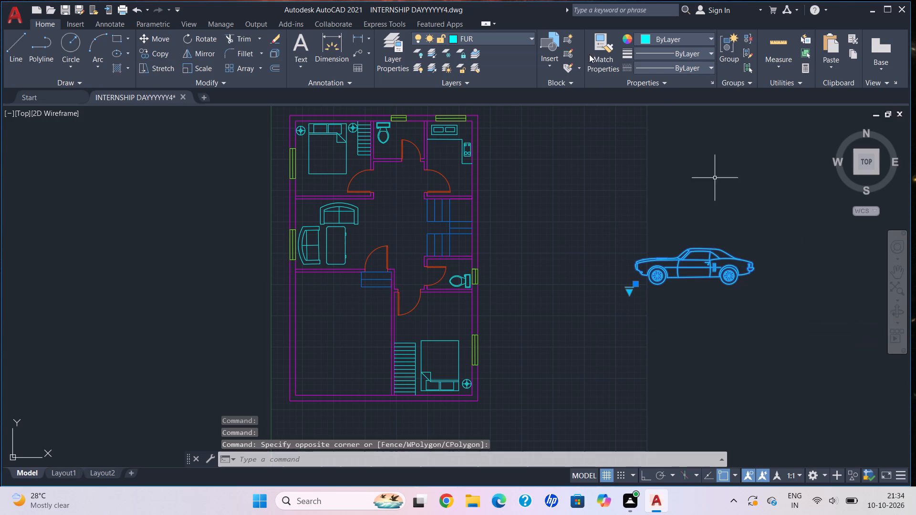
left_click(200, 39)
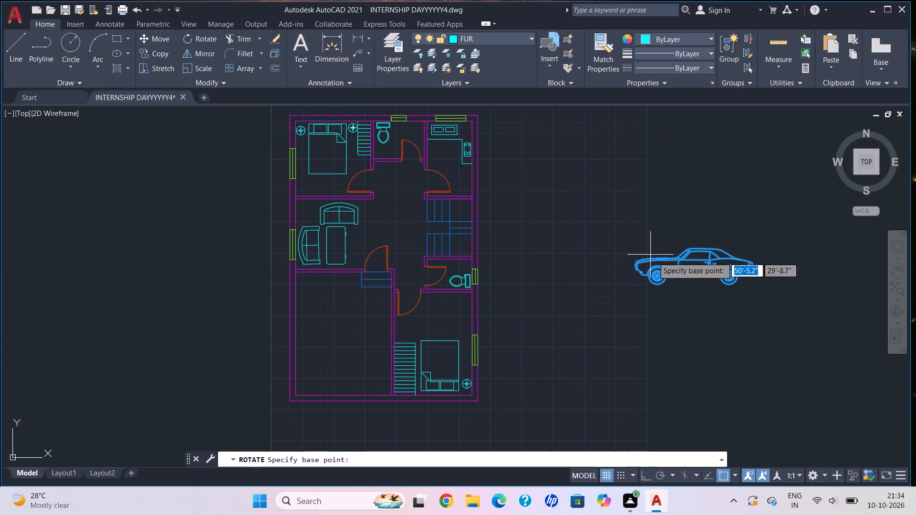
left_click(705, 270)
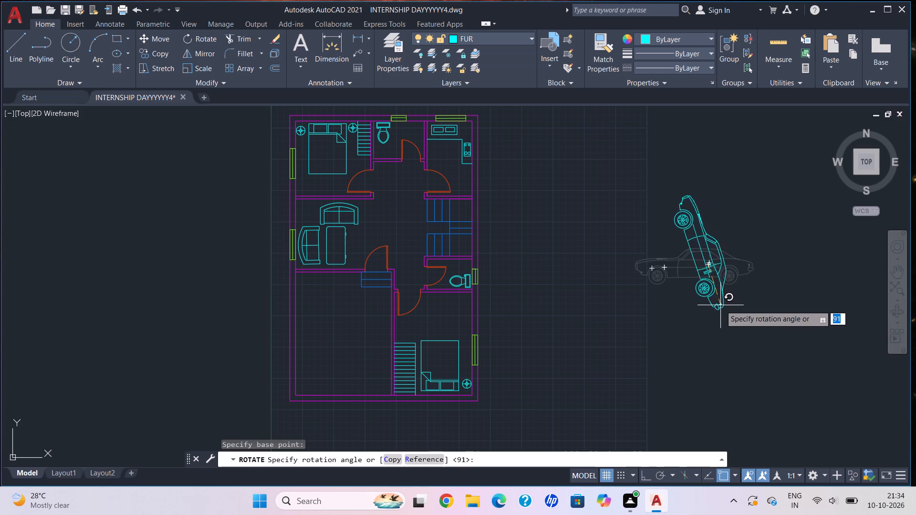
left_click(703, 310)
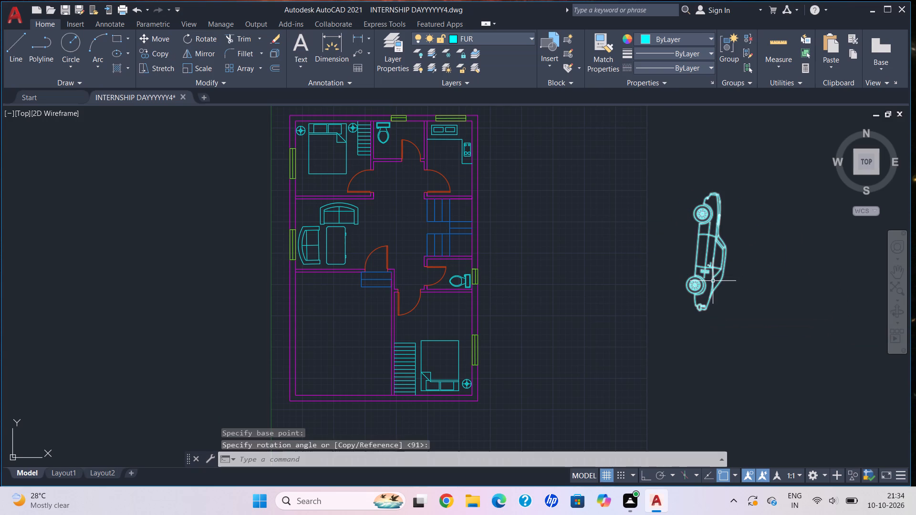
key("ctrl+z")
Switch the car block outside the plan to its Sports Car (Top) view.
left_click(722, 275)
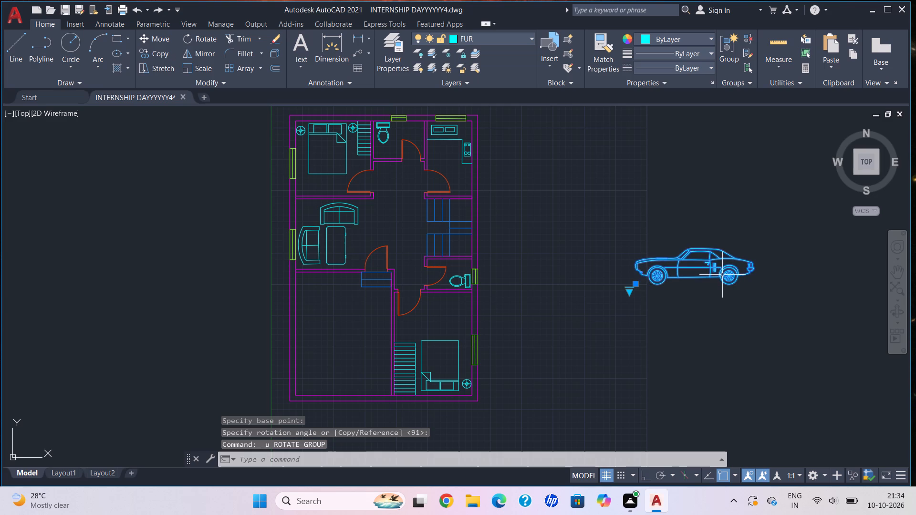
left_click(628, 291)
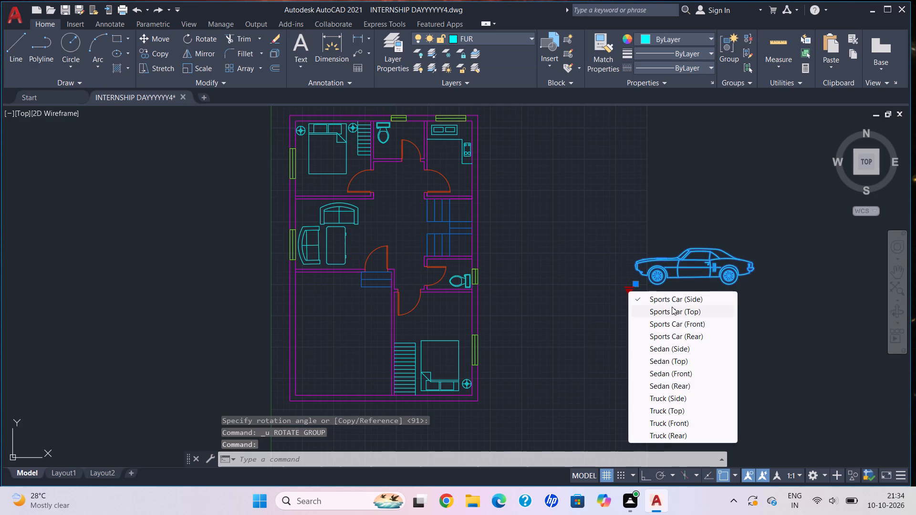
left_click(676, 310)
key("grave")
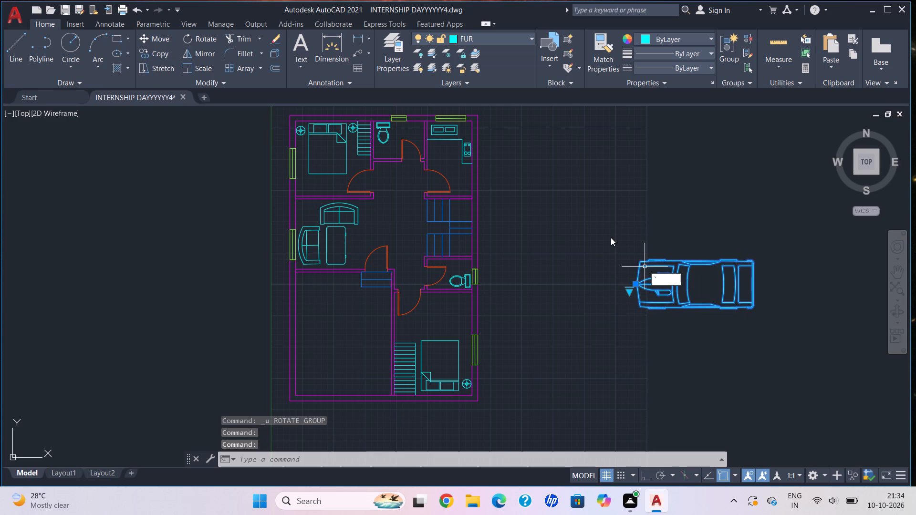
key("Escape")
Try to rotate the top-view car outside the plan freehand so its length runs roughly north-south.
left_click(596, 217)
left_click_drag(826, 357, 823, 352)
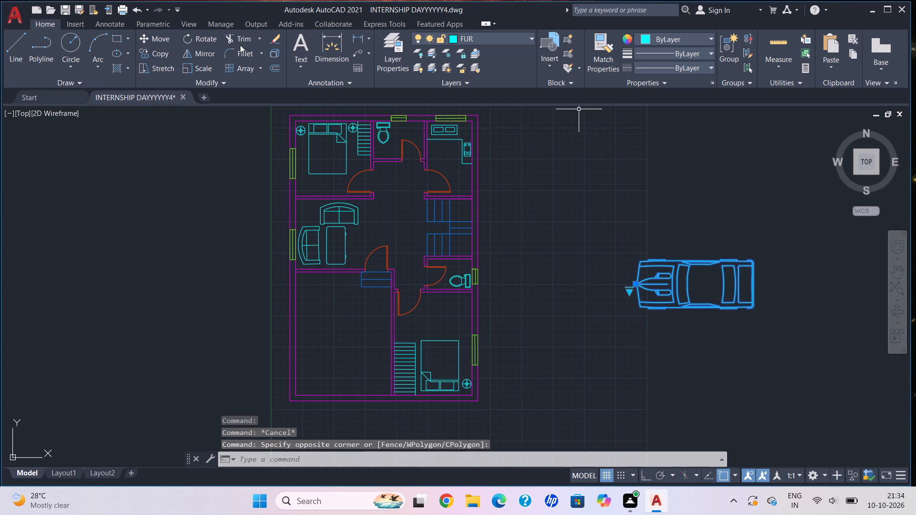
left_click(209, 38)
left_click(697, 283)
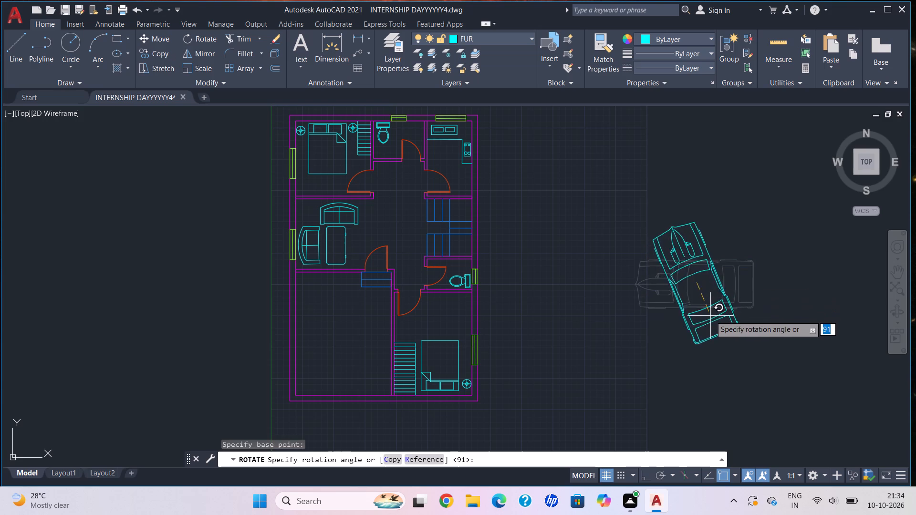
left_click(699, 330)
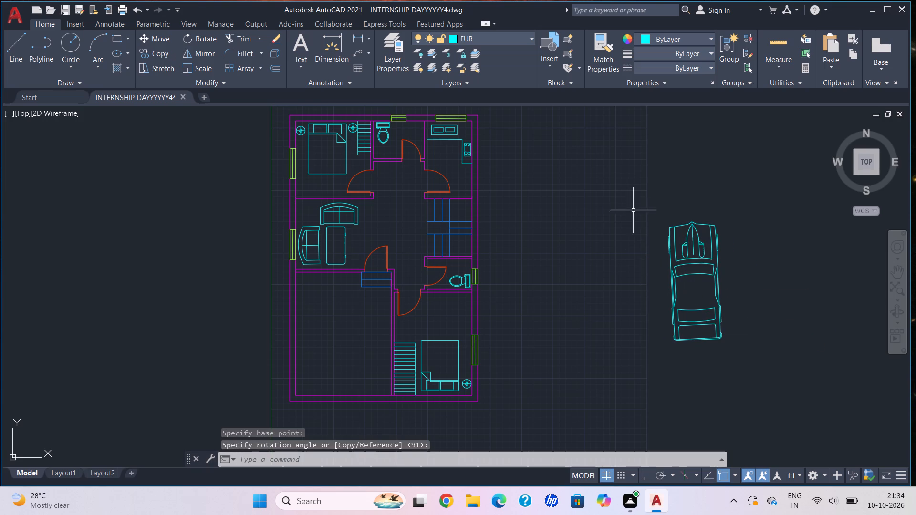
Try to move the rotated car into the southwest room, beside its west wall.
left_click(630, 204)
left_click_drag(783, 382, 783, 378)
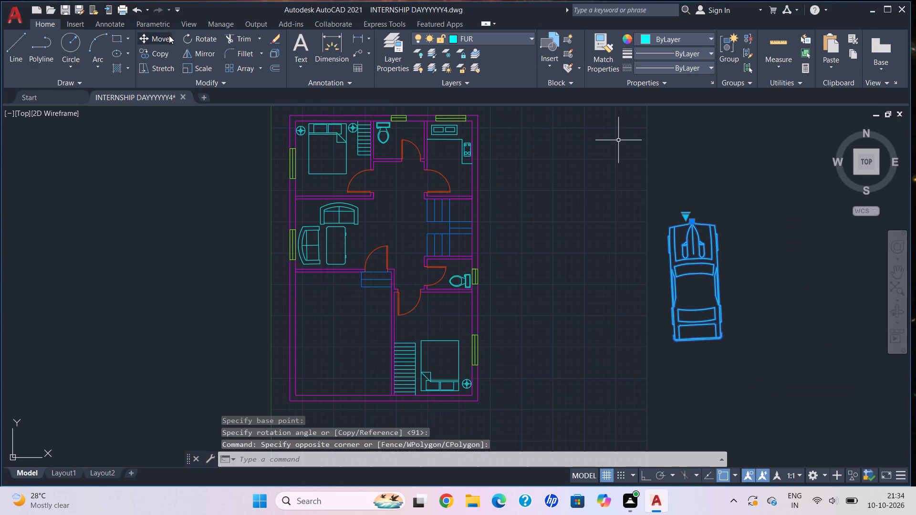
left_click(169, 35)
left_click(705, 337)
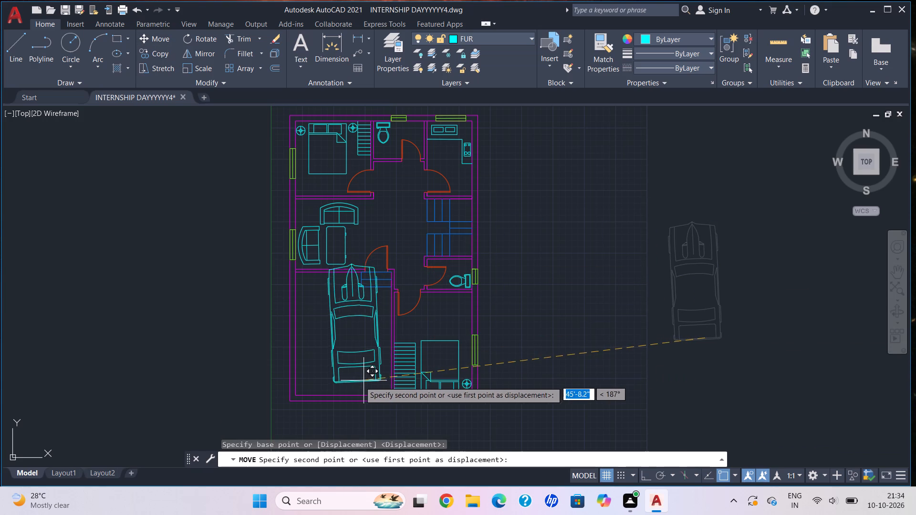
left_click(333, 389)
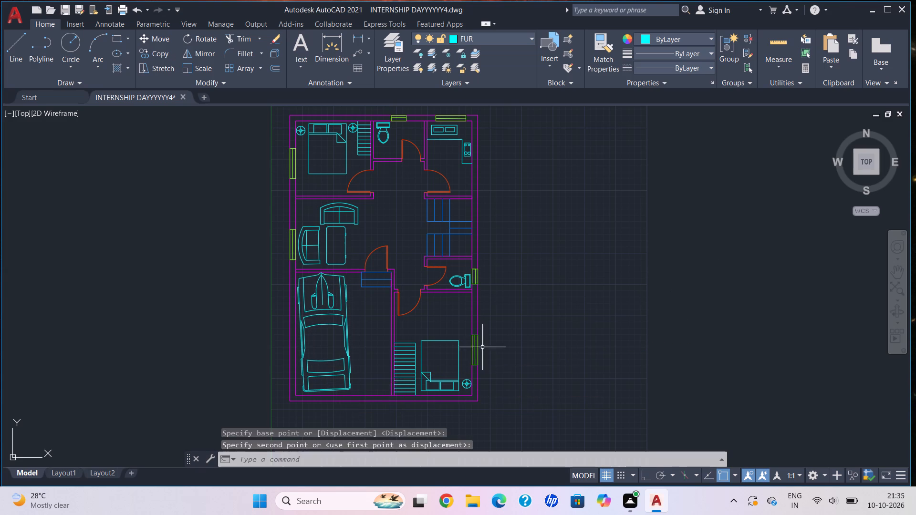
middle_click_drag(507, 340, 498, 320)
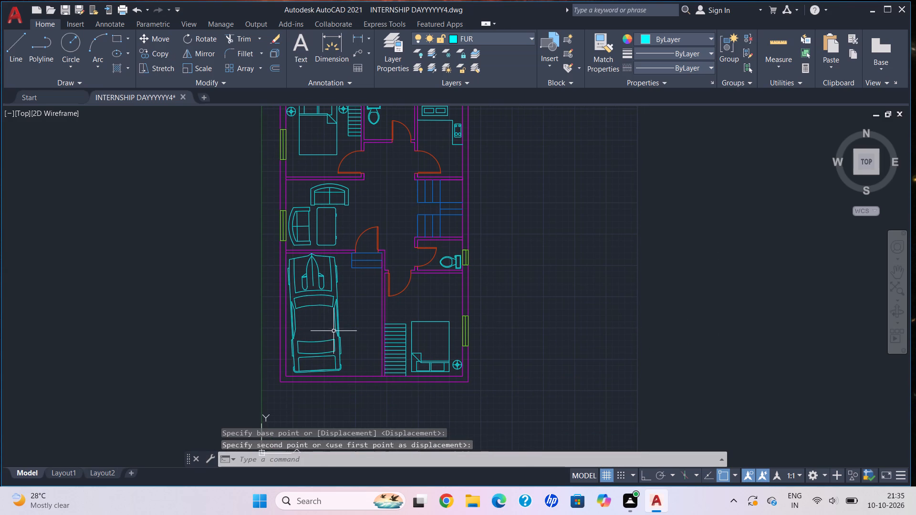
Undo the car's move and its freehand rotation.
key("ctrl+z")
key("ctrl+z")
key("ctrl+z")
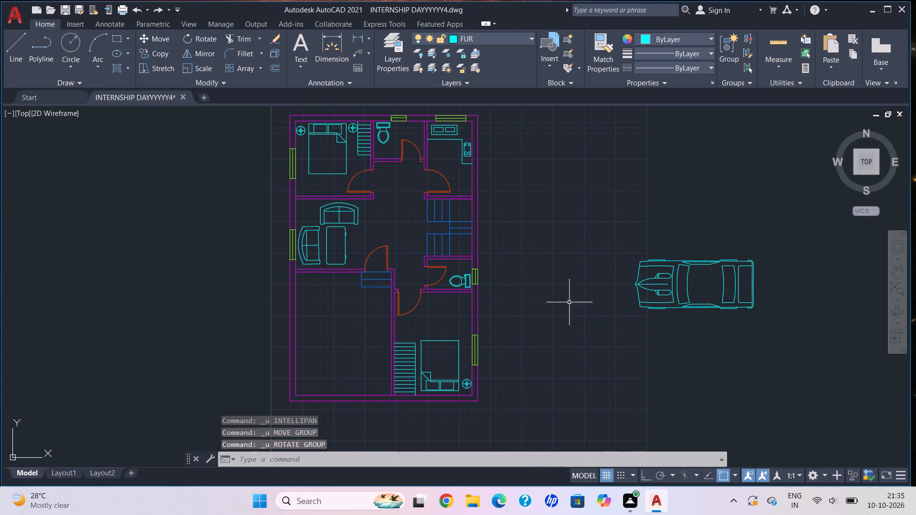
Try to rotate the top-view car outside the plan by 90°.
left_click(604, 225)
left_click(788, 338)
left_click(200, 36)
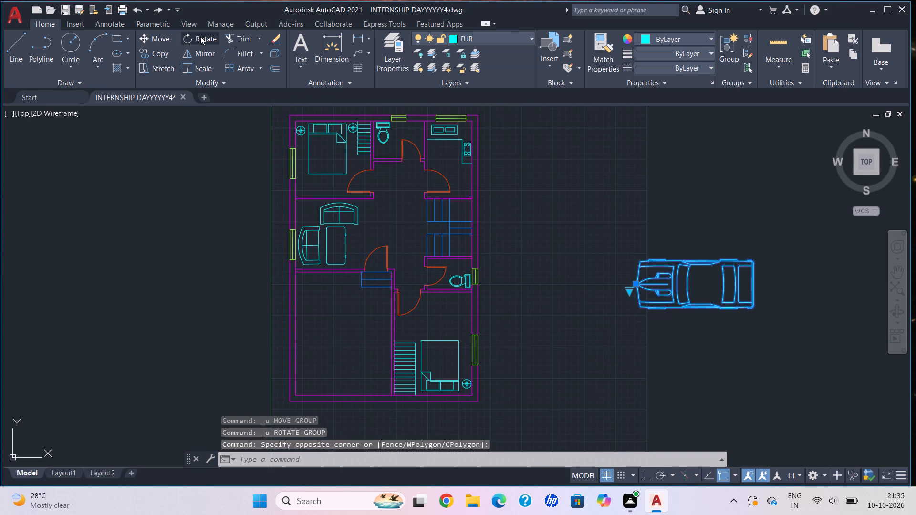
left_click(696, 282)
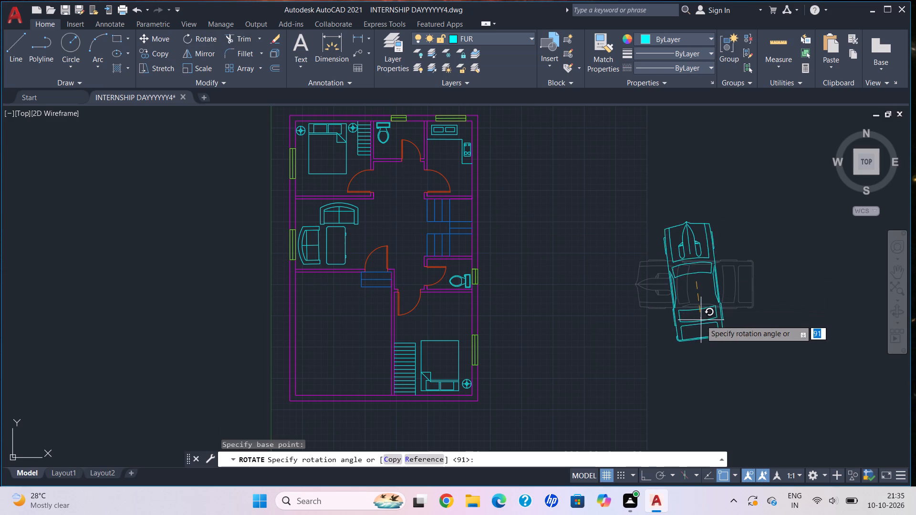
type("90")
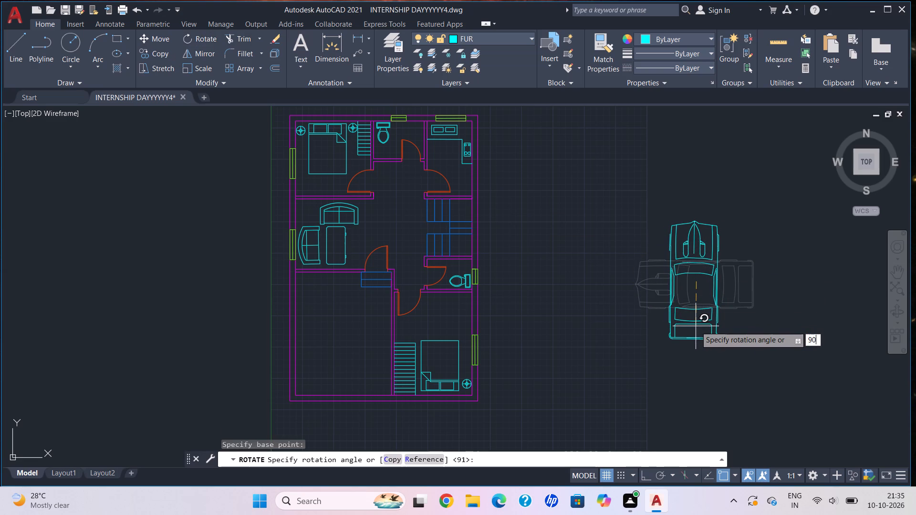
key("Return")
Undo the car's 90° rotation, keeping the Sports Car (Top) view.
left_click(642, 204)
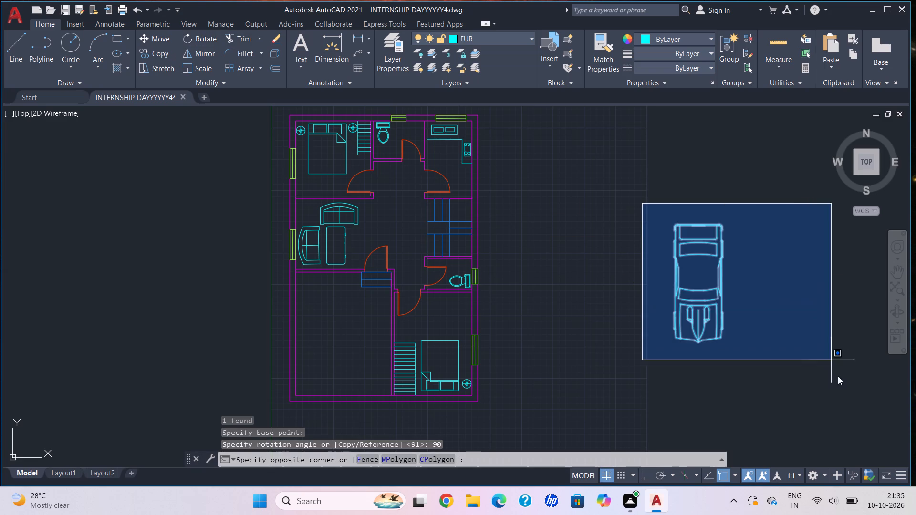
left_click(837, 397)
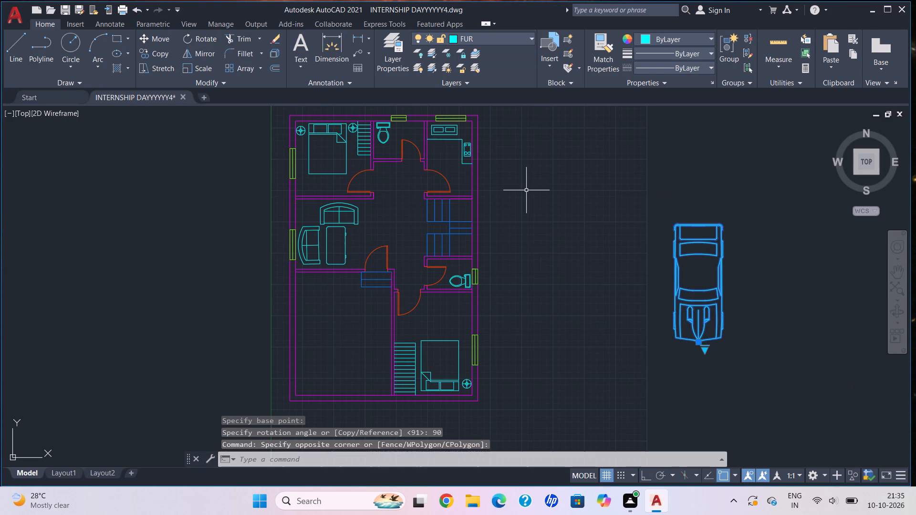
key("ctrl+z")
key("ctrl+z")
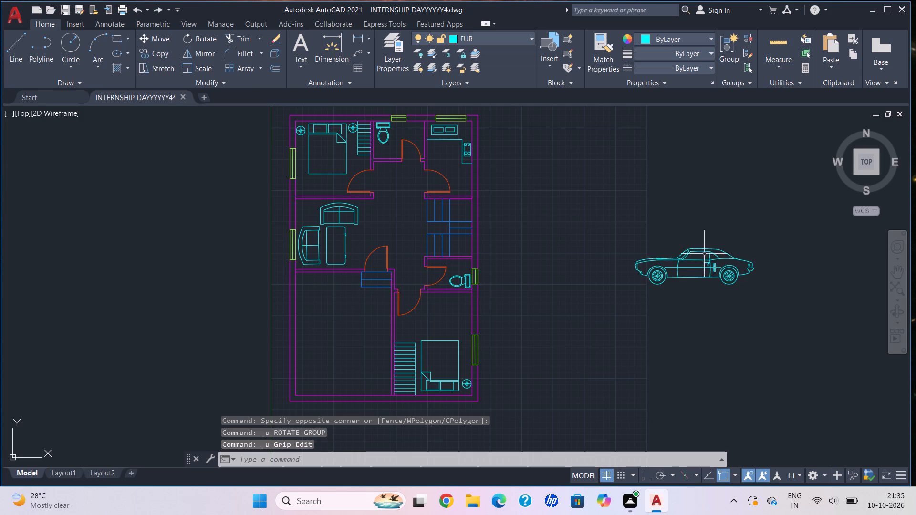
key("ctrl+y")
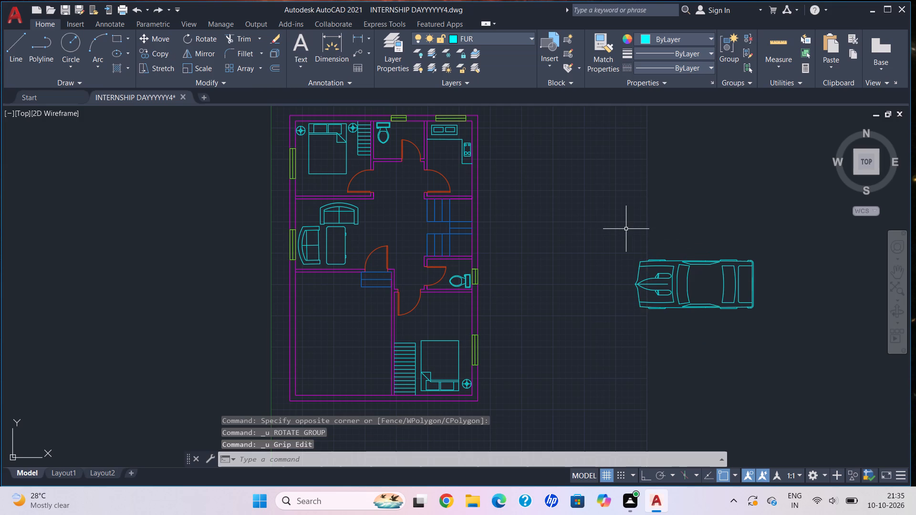
Rotate the top-view car outside the plan so its front faces north.
left_click_drag(576, 211, 583, 211)
left_click(831, 385)
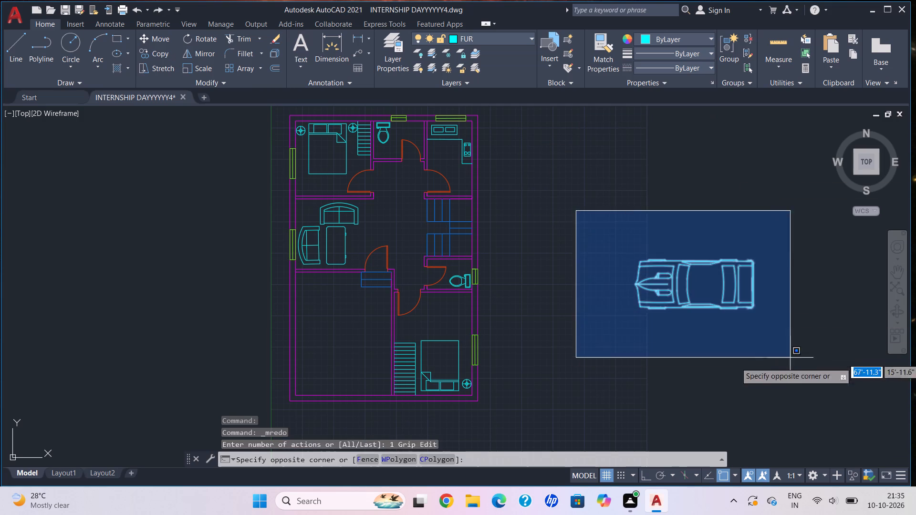
left_click(811, 368)
left_click(208, 35)
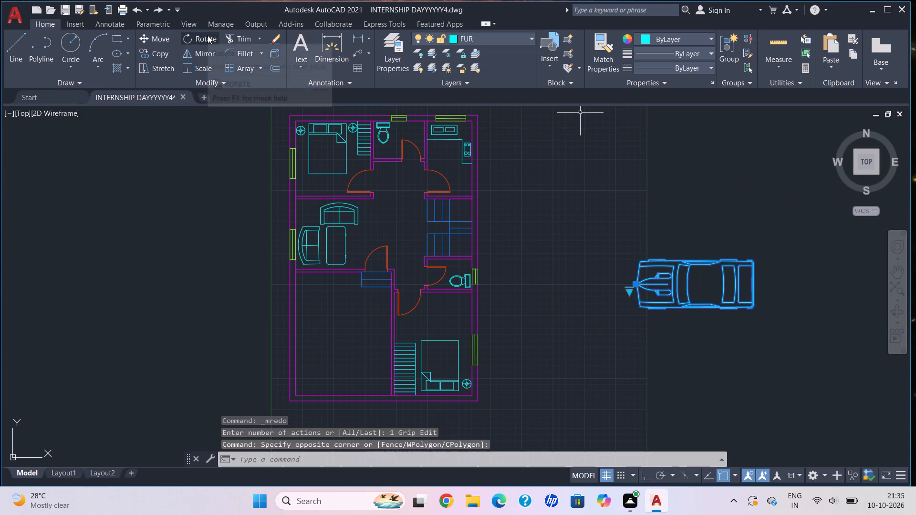
left_click(707, 284)
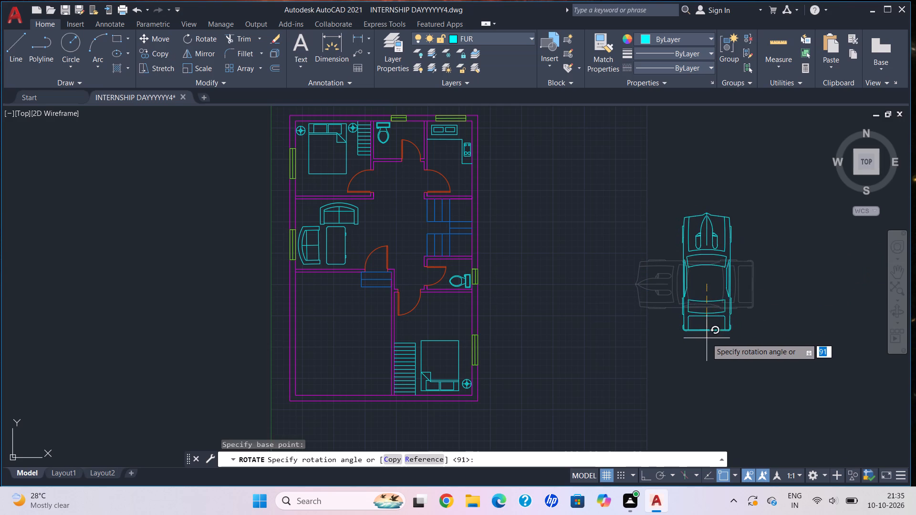
left_click(707, 338)
Copy the north-facing car into the southwest room, beside its west wall and south of the loveseat room.
left_click(665, 189)
left_click(767, 393)
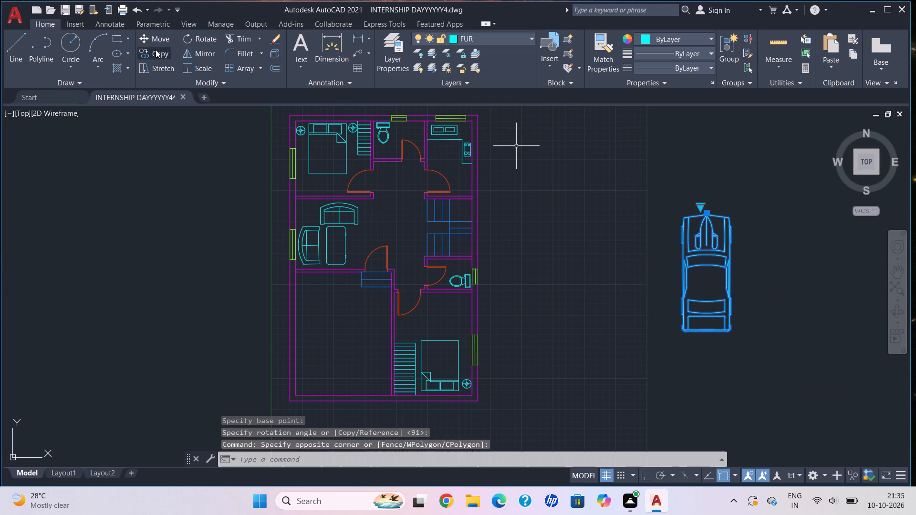
left_click(156, 50)
left_click(721, 274)
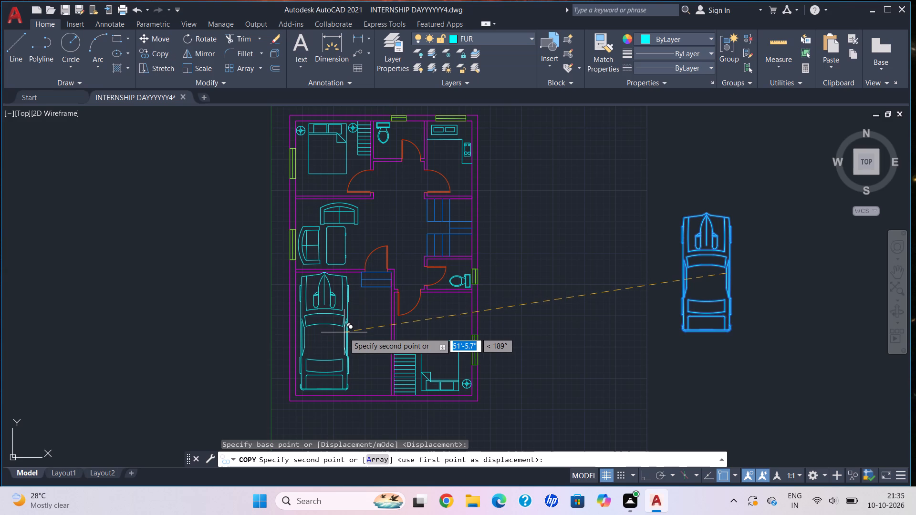
left_click(343, 333)
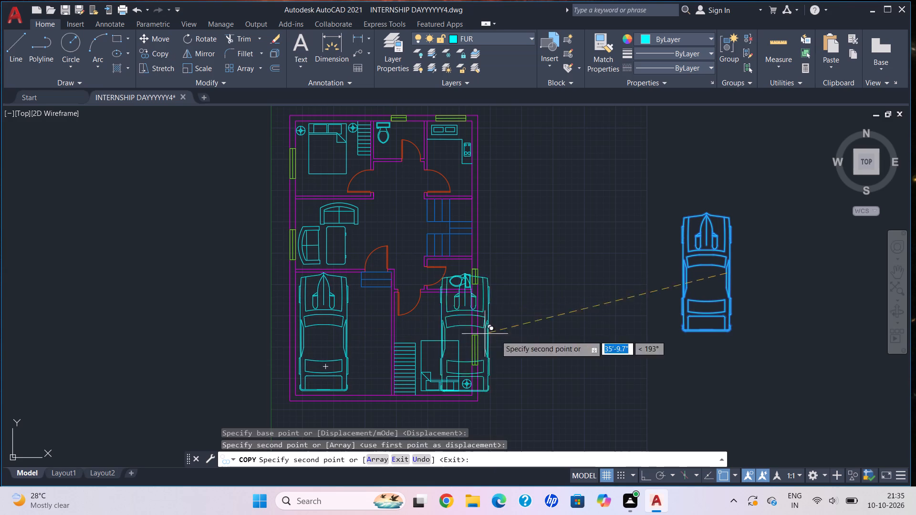
middle_click_drag(544, 347, 518, 329)
key("Escape")
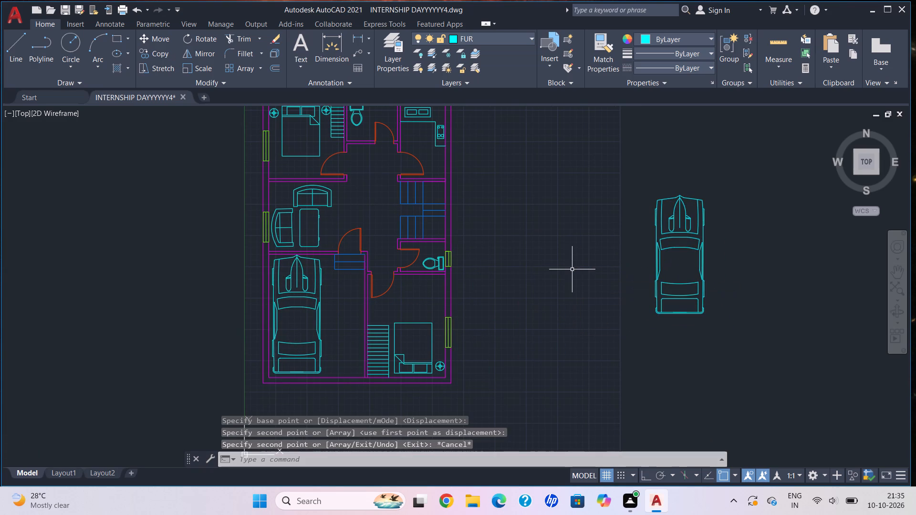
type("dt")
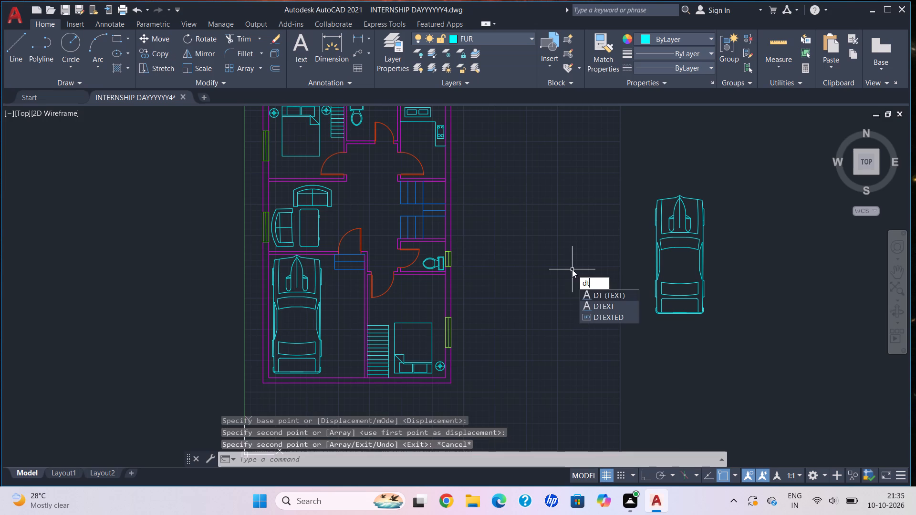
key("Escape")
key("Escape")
Set the Standard text style's height to 9".
type("st")
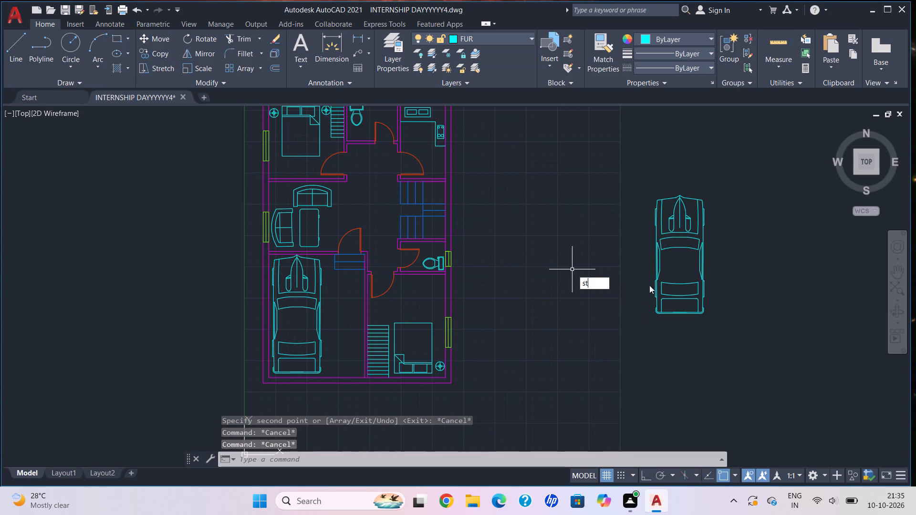
left_click(622, 297)
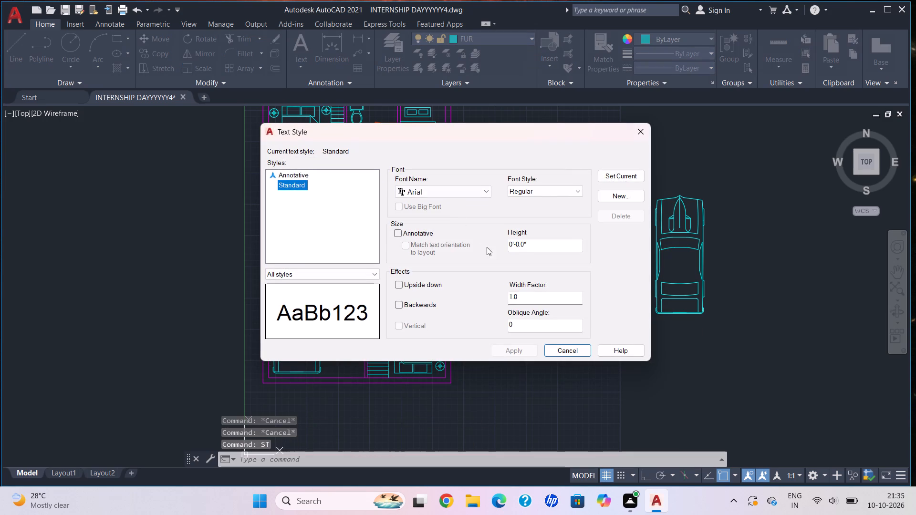
left_click(533, 247)
key("BackSpace")
key("BackSpace")
key("BackSpace")
key("BackSpace")
key("BackSpace")
key("BackSpace")
key("BackSpace")
key("BackSpace")
key("BackSpace")
key("BackSpace")
key("BackSpace")
key("BackSpace")
key("BackSpace")
key("BackSpace")
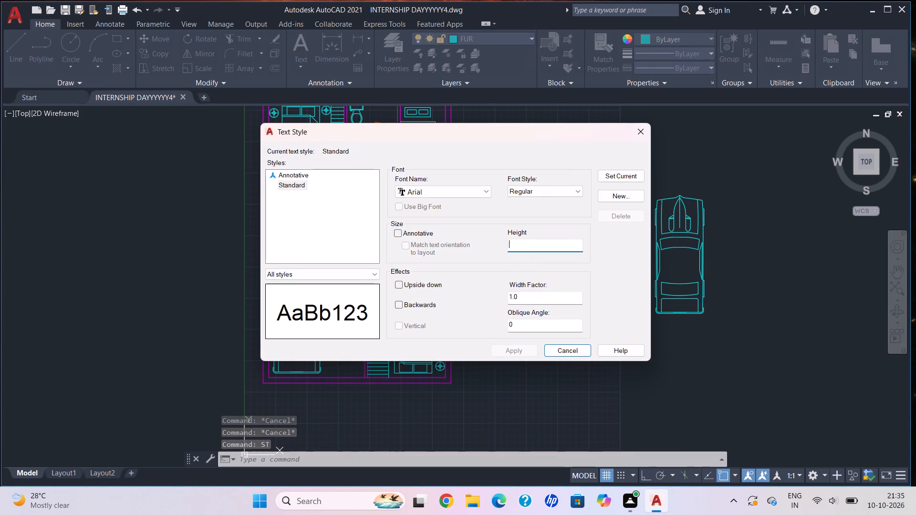
type("9\"")
key("Return")
left_click(568, 352)
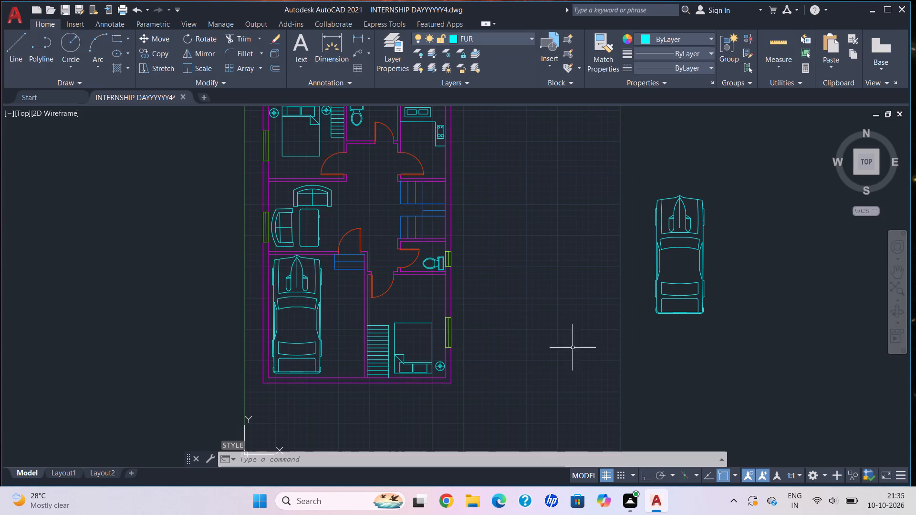
Place single-line text reading TOILET at 0° rotation, beside the toilet fixture in the north washroom.
scroll(408, 217, "down", 1)
middle_click_drag(387, 197, 401, 234)
middle_click_drag(408, 276, 407, 269)
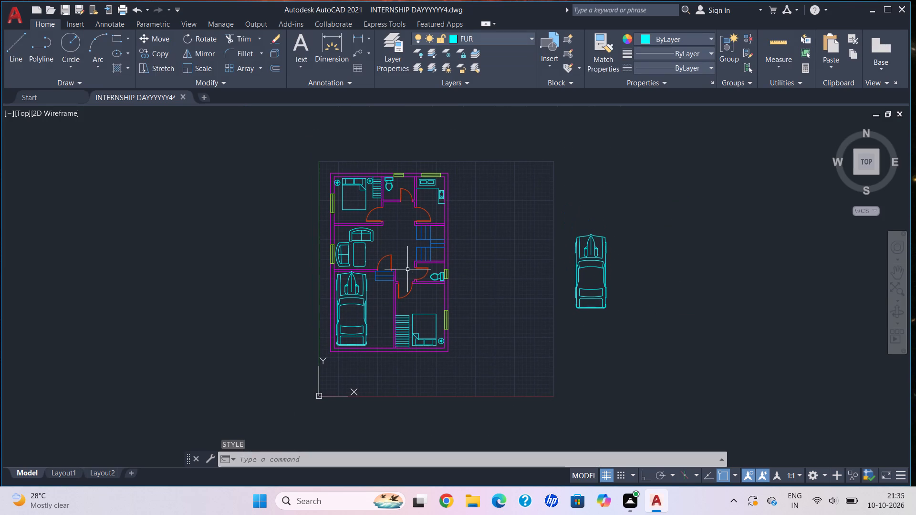
type("dt")
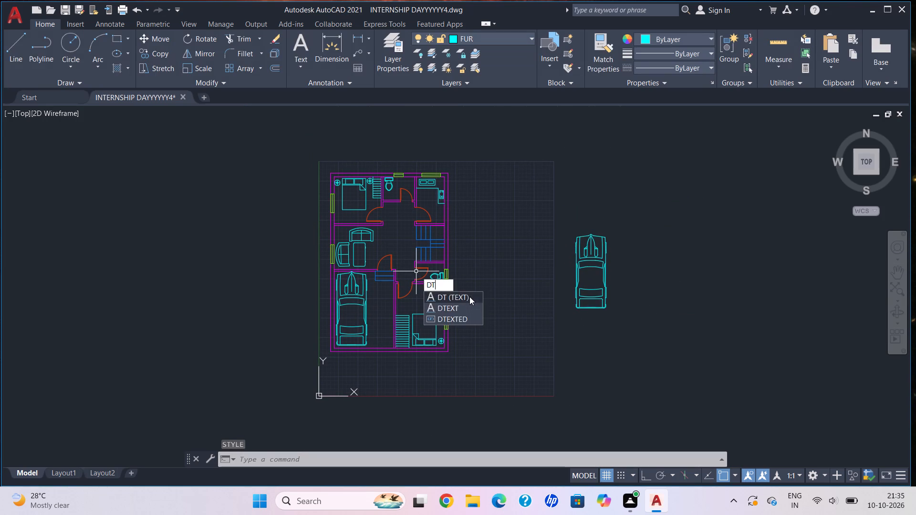
left_click(469, 297)
scroll(372, 193, "up", 3)
middle_click_drag(406, 177, 414, 290)
scroll(418, 267, "up", 2)
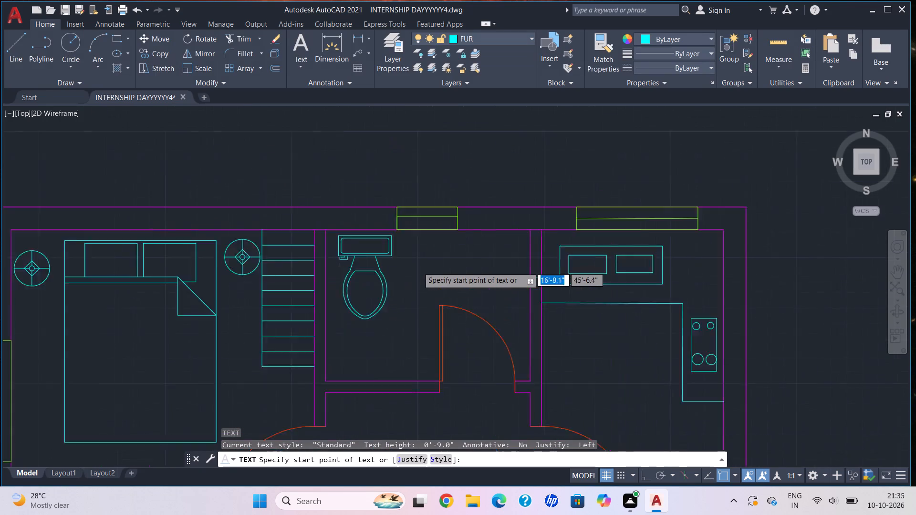
left_click(385, 266)
key("0")
key("Return")
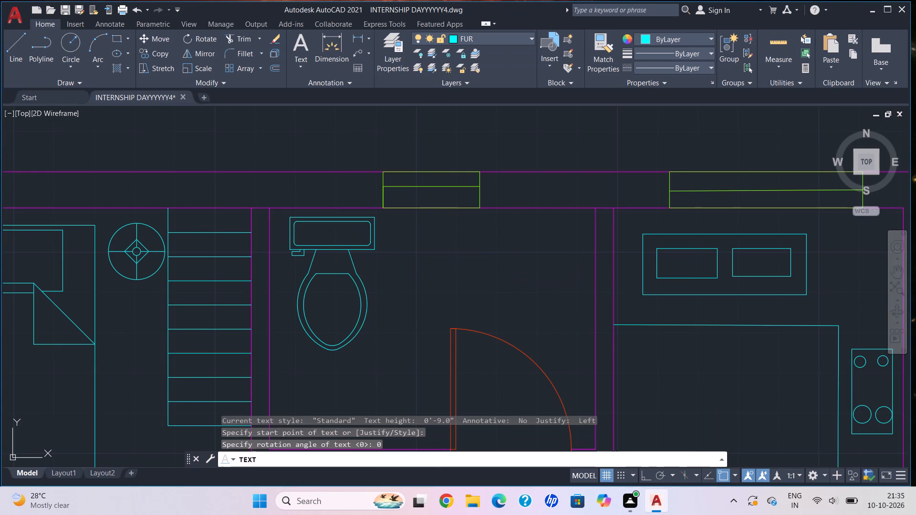
type("toilw")
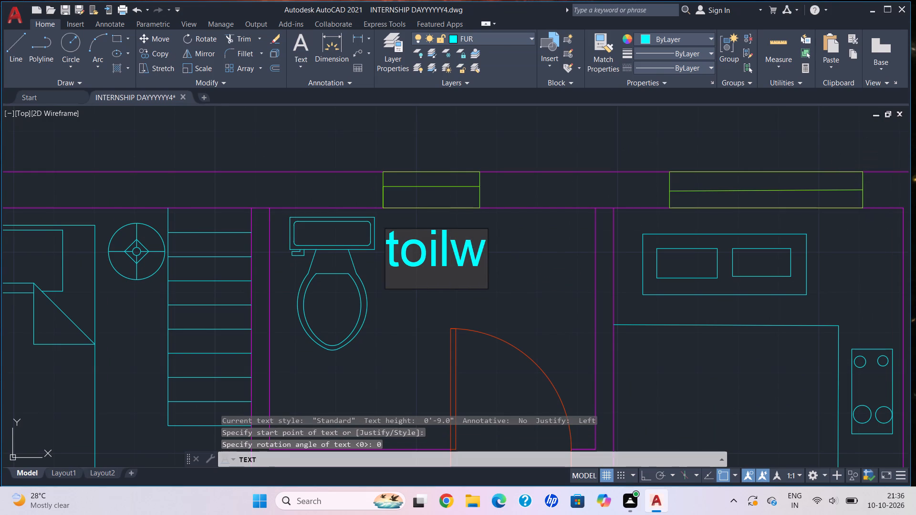
key("BackSpace")
type("et")
key("BackSpace")
key("BackSpace")
key("BackSpace")
key("BackSpace")
key("BackSpace")
key("BackSpace")
key("BackSpace")
key("BackSpace")
key("BackSpace")
key("BackSpace")
key("BackSpace")
key("BackSpace")
key("BackSpace")
key("BackSpace")
key("BackSpace")
key("BackSpace")
key("BackSpace")
key("BackSpace")
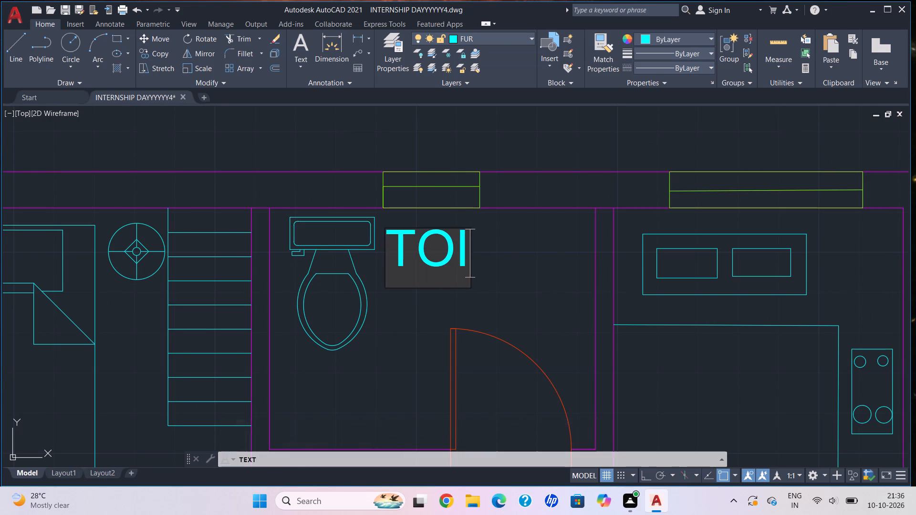
key("Return")
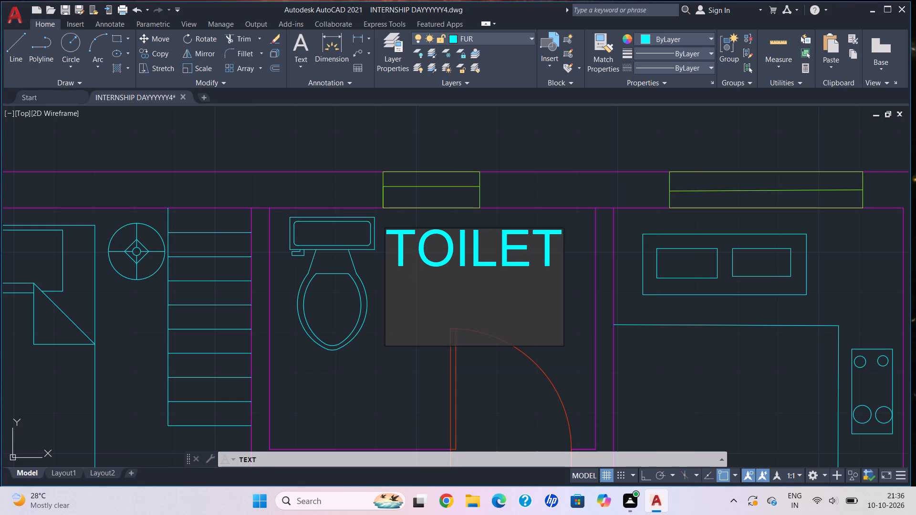
Replace the washroom text with WASH AREA and add a second line reading 4'8"X5'0".
key("BackSpace")
key("BackSpace")
key("BackSpace")
key("BackSpace")
key("BackSpace")
key("BackSpace")
key("BackSpace")
key("BackSpace")
key("BackSpace")
key("BackSpace")
key("BackSpace")
key("BackSpace")
key("BackSpace")
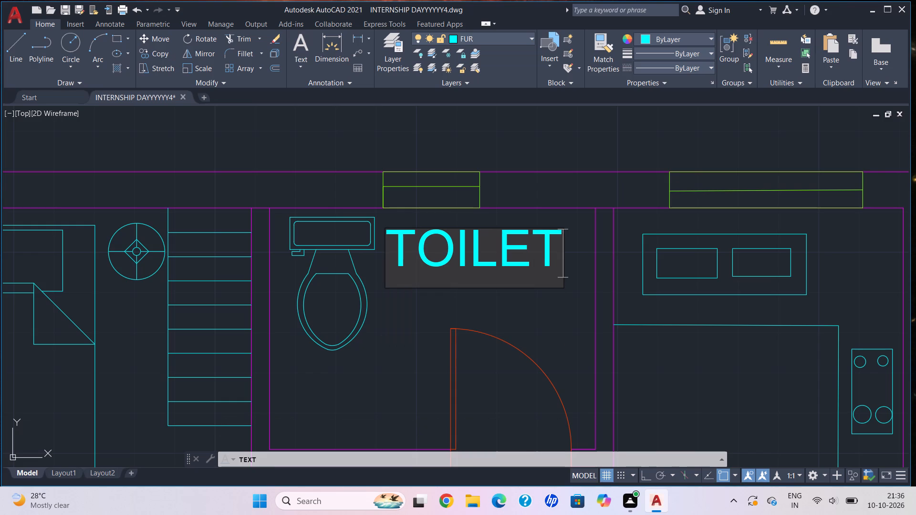
type("WA")
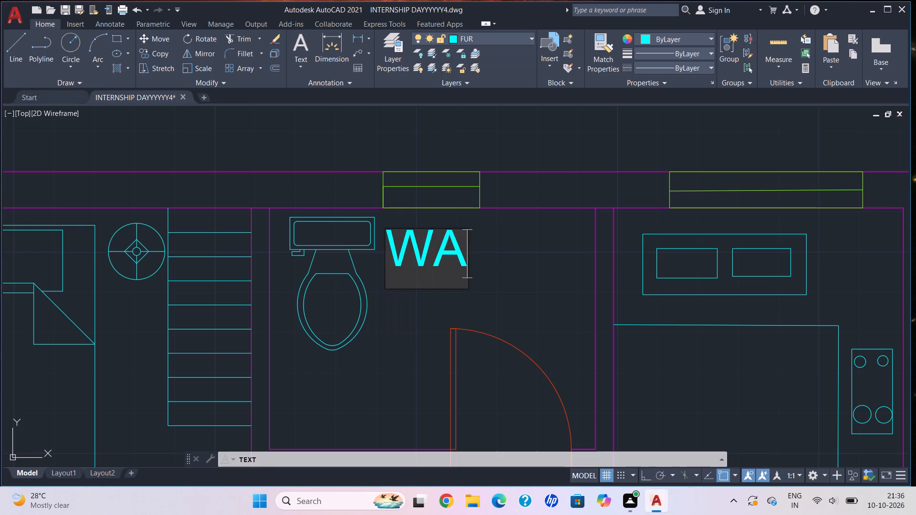
type("SH AREA")
key("Return")
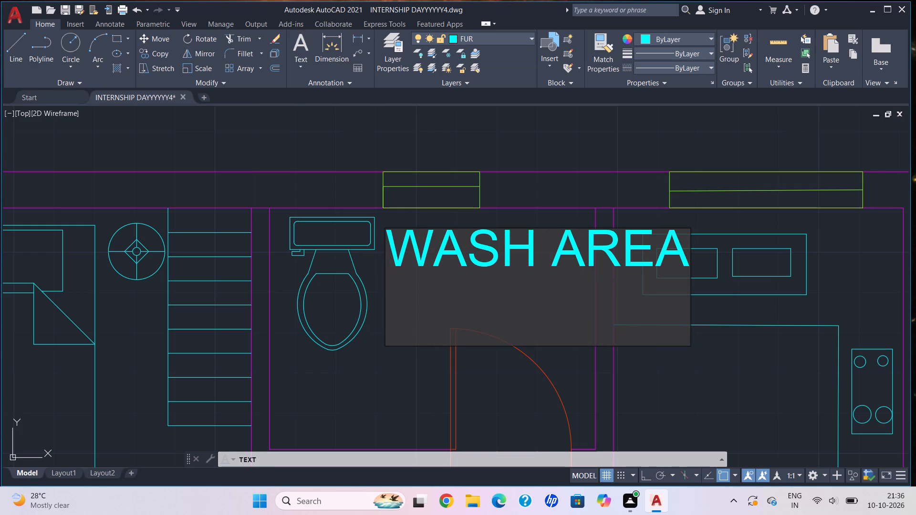
type("4'8\"X")
type("5'0\"")
key("Return")
key("Return")
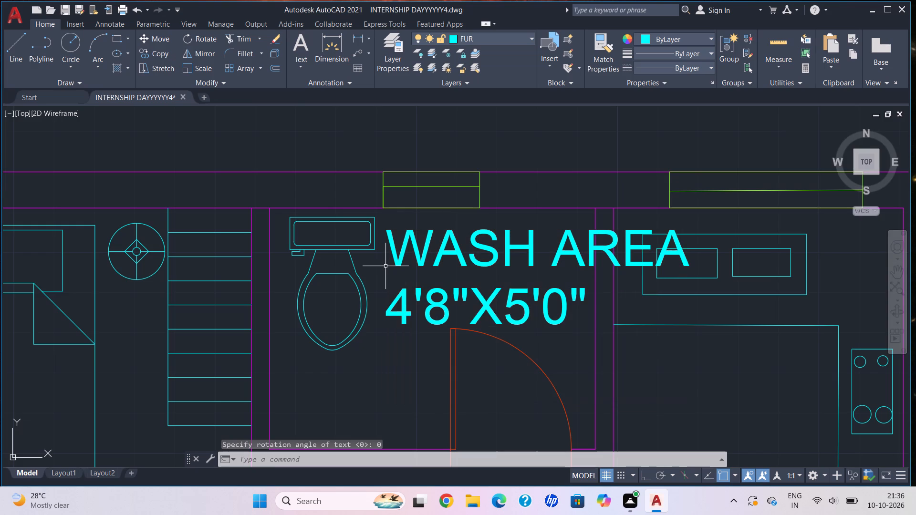
Move the WASH AREA text west into the north washroom and shift its 4'8"X5'0" line slightly southwest below it.
left_click(390, 259)
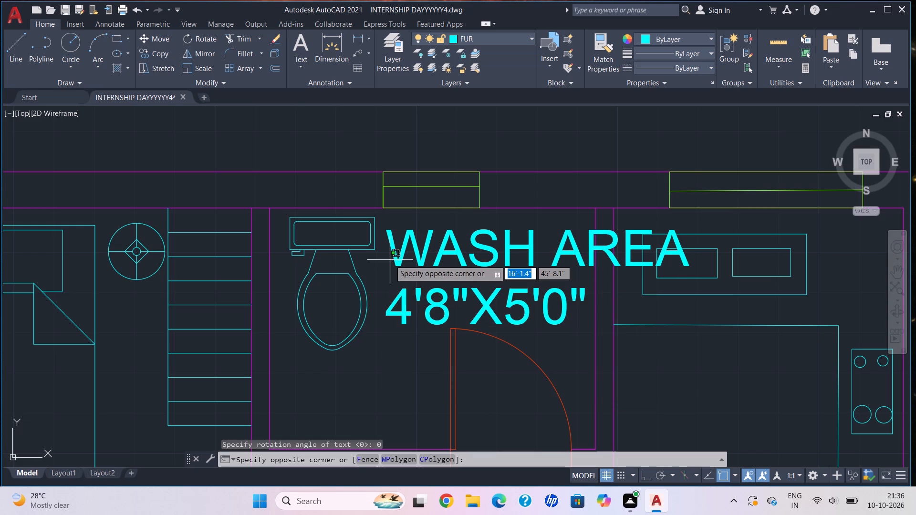
key("Escape")
left_click(396, 264)
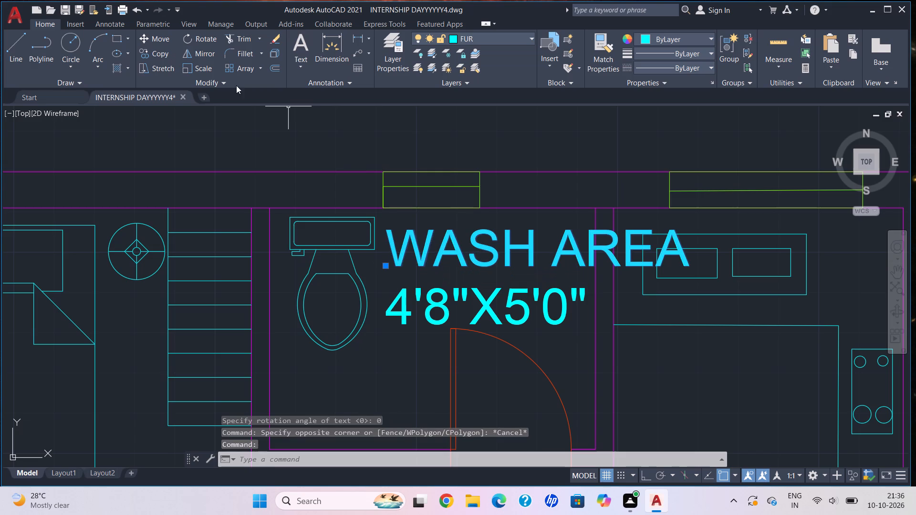
left_click(168, 37)
left_click(402, 262)
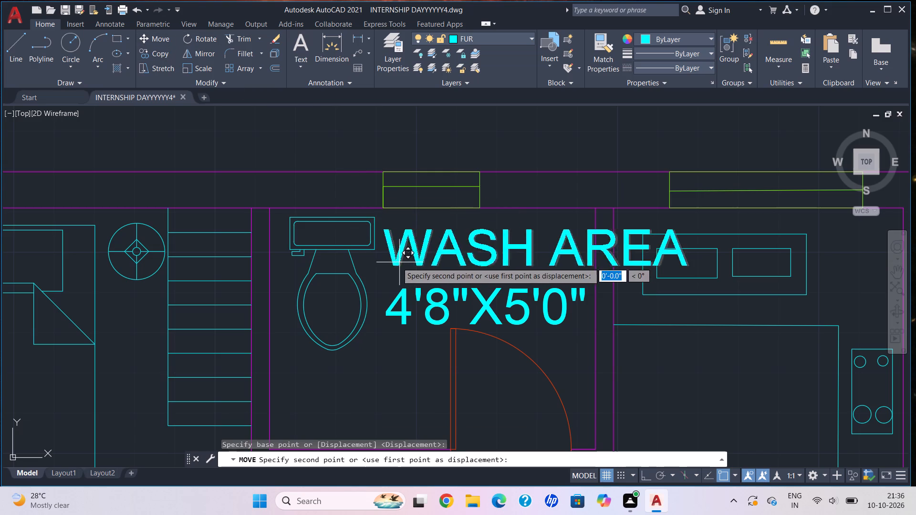
left_click(302, 282)
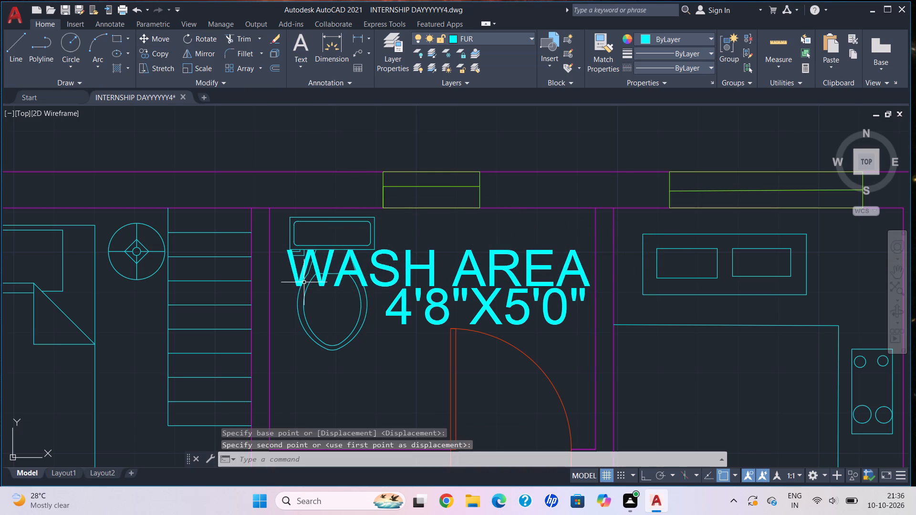
left_click(425, 313)
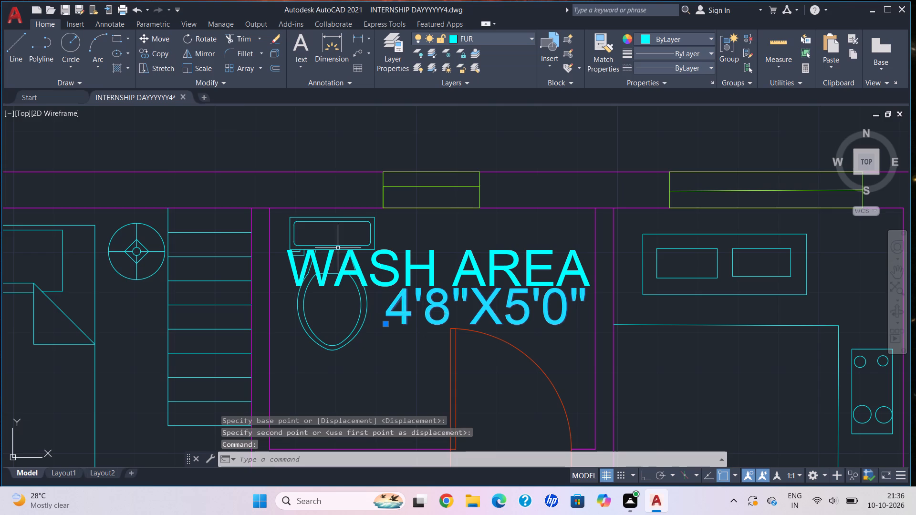
left_click(168, 41)
left_click(406, 312)
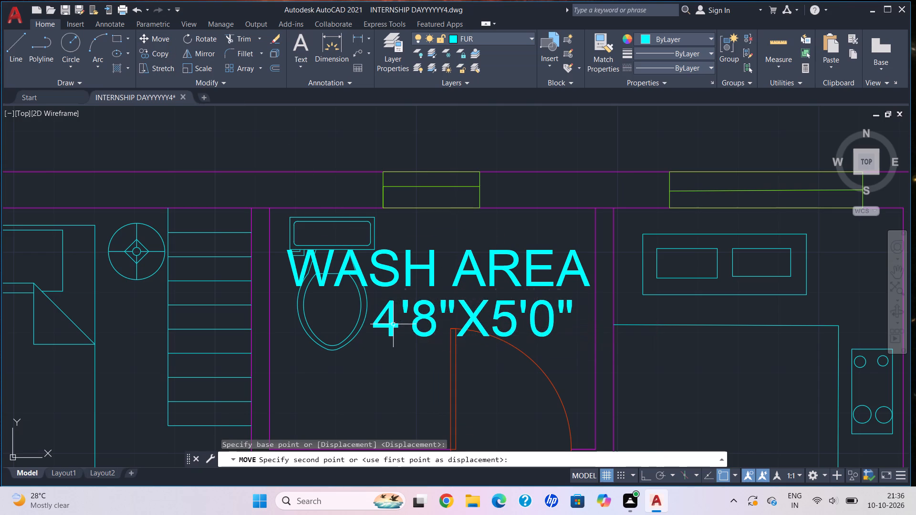
left_click(393, 324)
Put both lines of the WASH AREA label on the yellow text layer TEX.
left_click(394, 319)
left_click(389, 269)
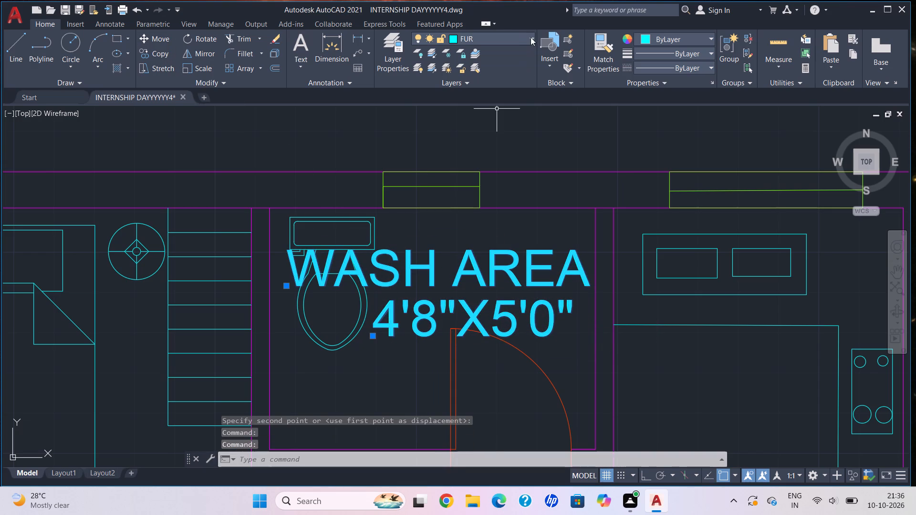
left_click(533, 35)
left_click(481, 139)
key("Escape")
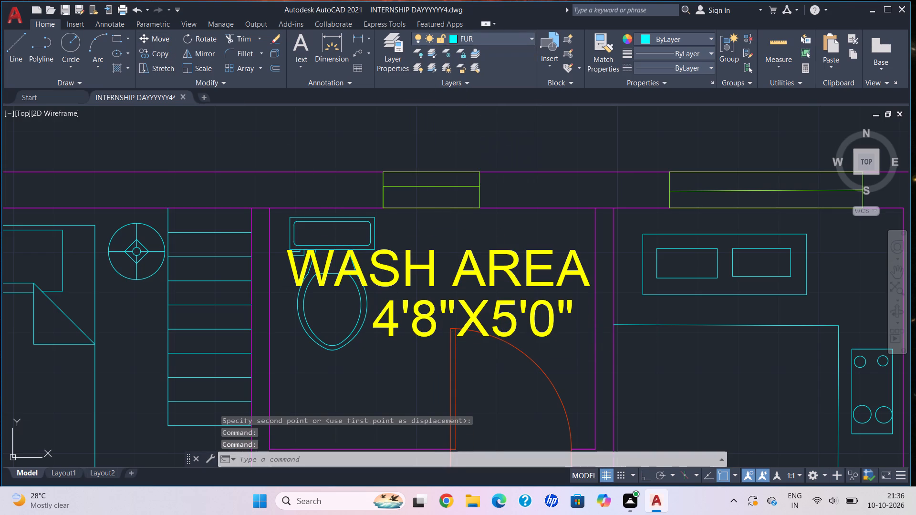
Label the small east bathroom south of the stairs at 0° rotation with two text lines, TOILET and 6'0"X4'0".
scroll(562, 281, "down", 2)
middle_click_drag(555, 277, 436, 233)
middle_click_drag(491, 268, 487, 258)
middle_click_drag(489, 274, 501, 227)
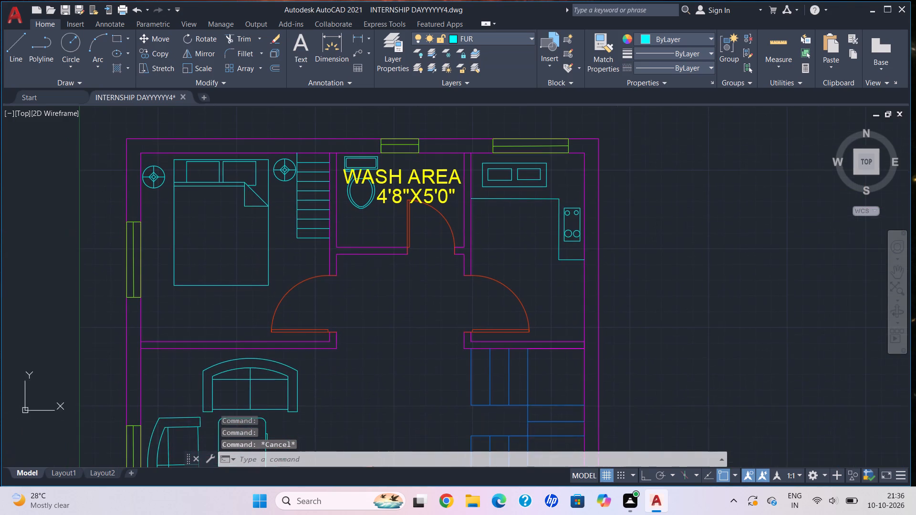
middle_click_drag(224, 290, 250, 261)
left_click(484, 148)
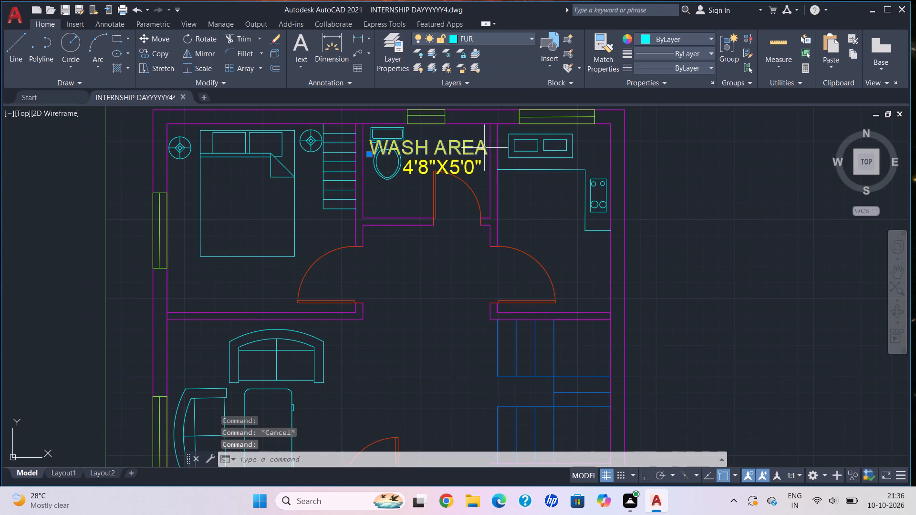
key("Escape")
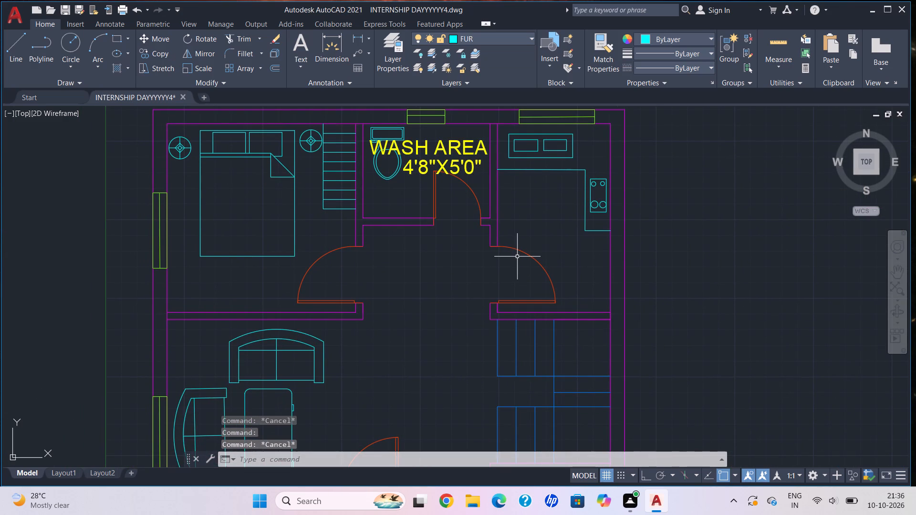
middle_click_drag(520, 256, 494, 191)
middle_click_drag(546, 287, 471, 124)
scroll(453, 256, "up", 1)
type("DT")
left_click(489, 282)
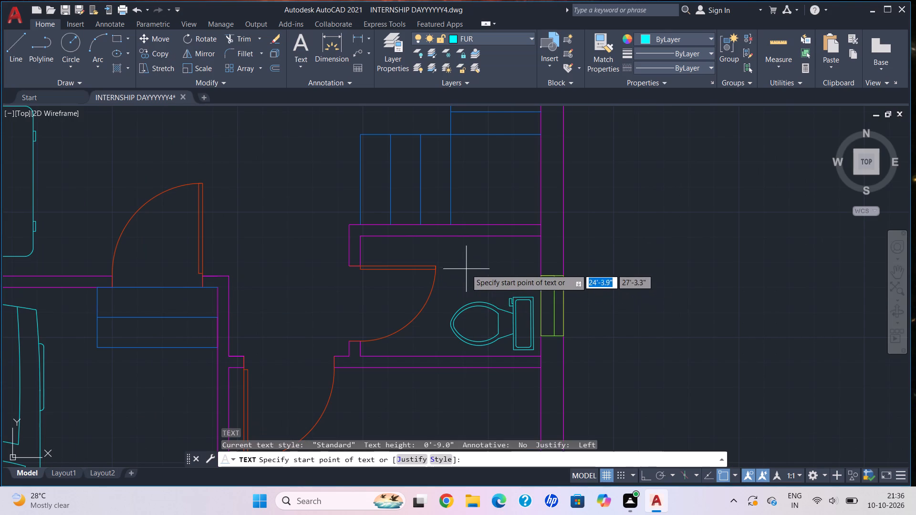
left_click(448, 264)
key("0")
key("Return")
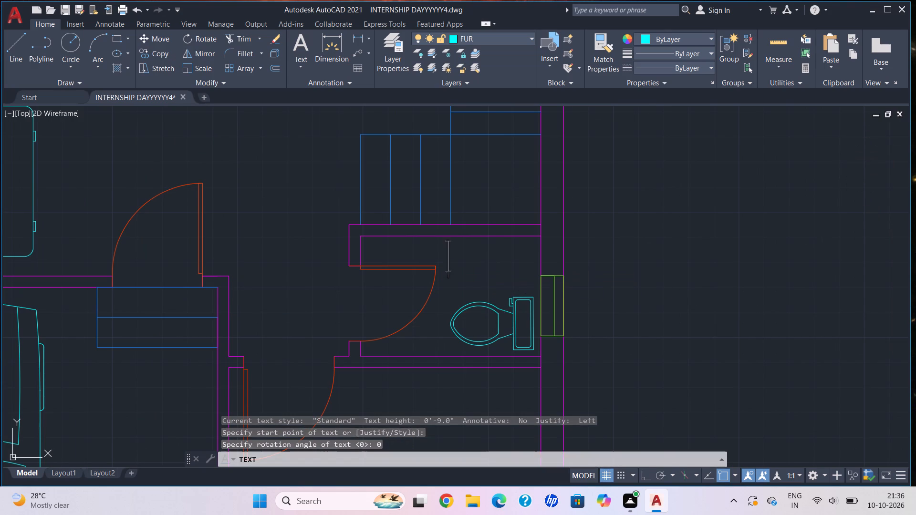
type("TOILET")
key("Return")
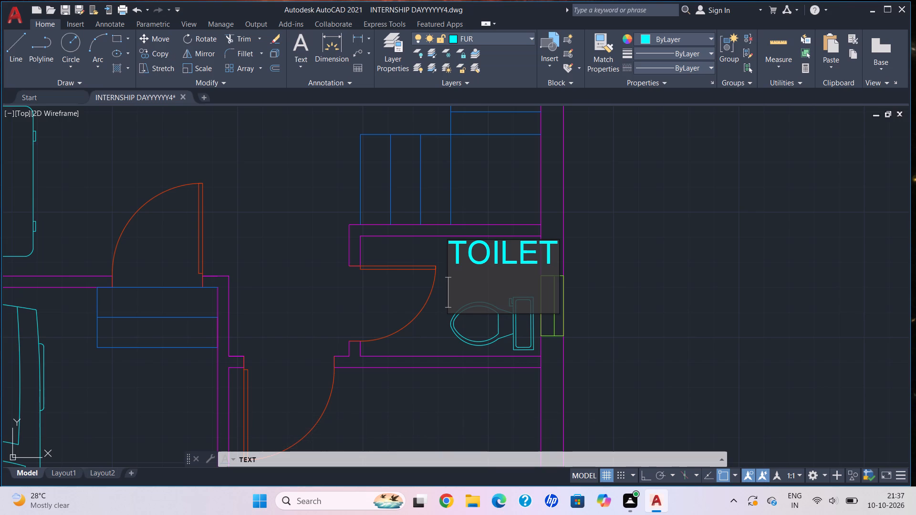
type("6'0\"X")
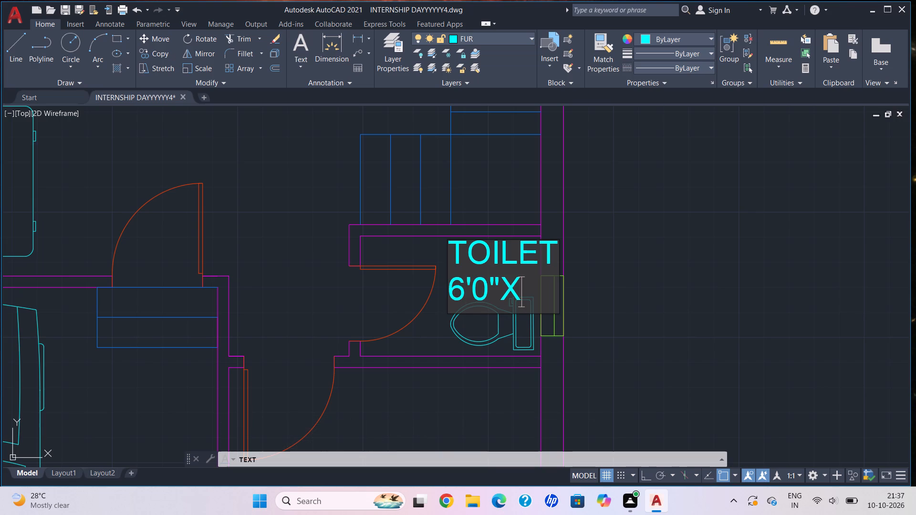
type("4'0\"")
key("Return")
key("Return")
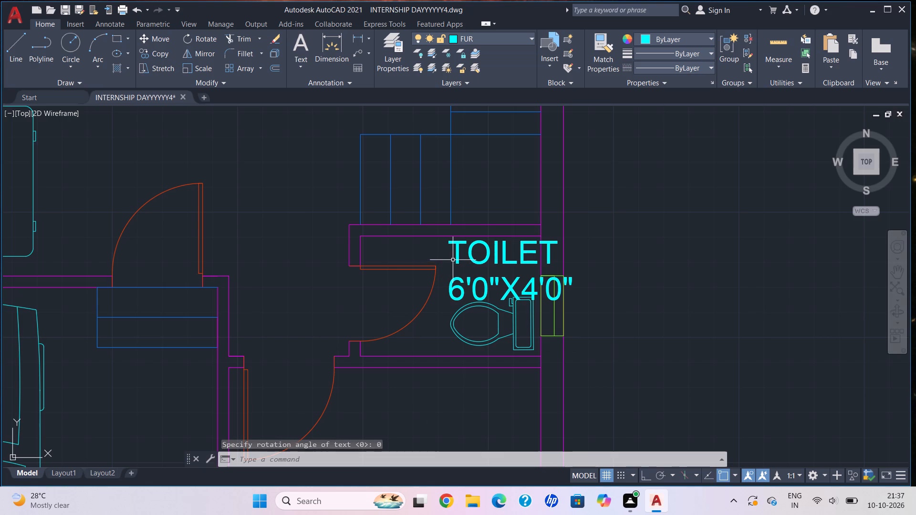
key("Escape")
Move the two-line TOILET 6'0"X4'0" label west, clear of the bathroom's east wall.
left_click(459, 261)
left_click(475, 285)
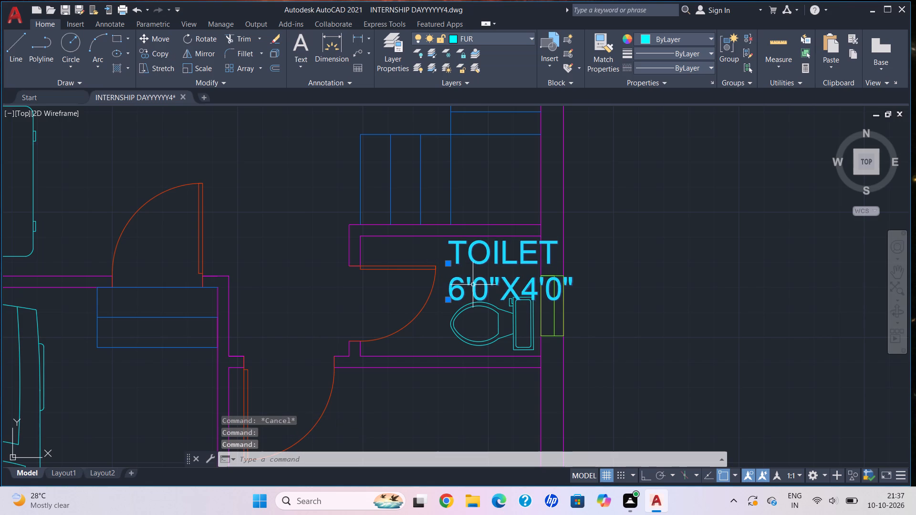
left_click(167, 40)
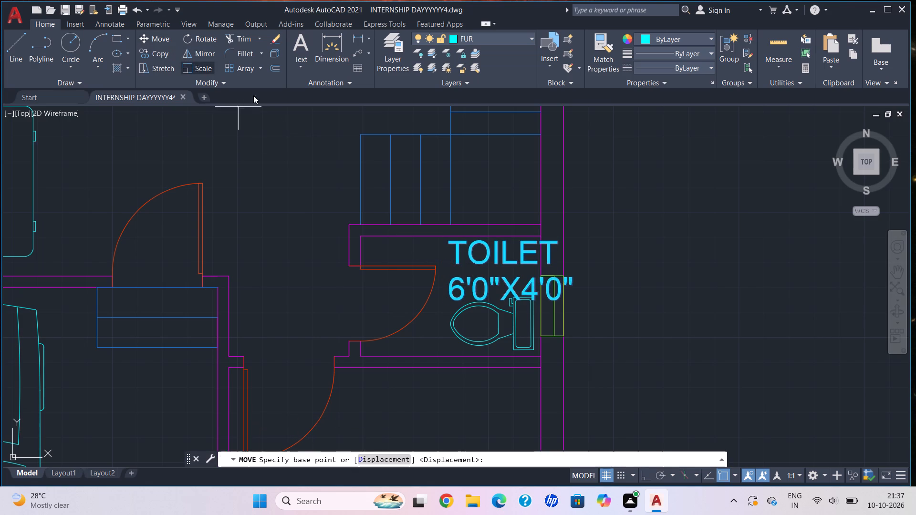
scroll(465, 287, "up", 2)
left_click(449, 289)
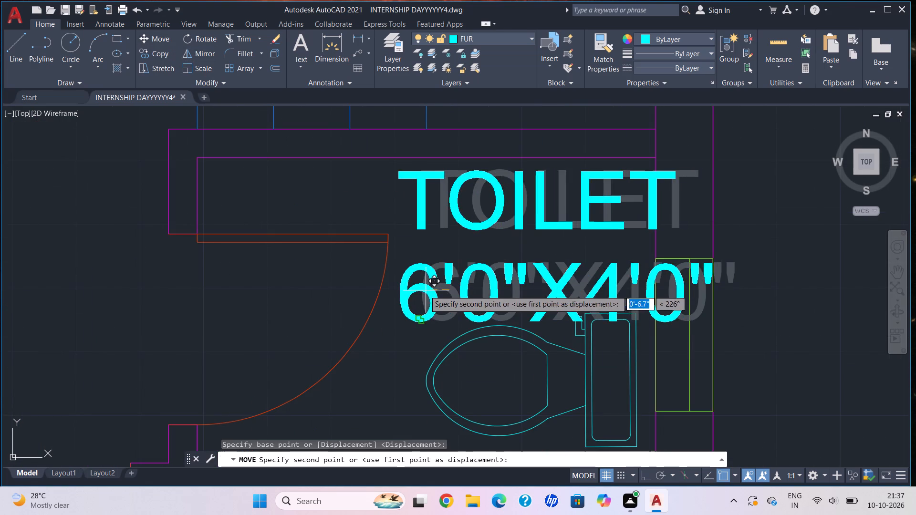
left_click(380, 295)
key("Escape")
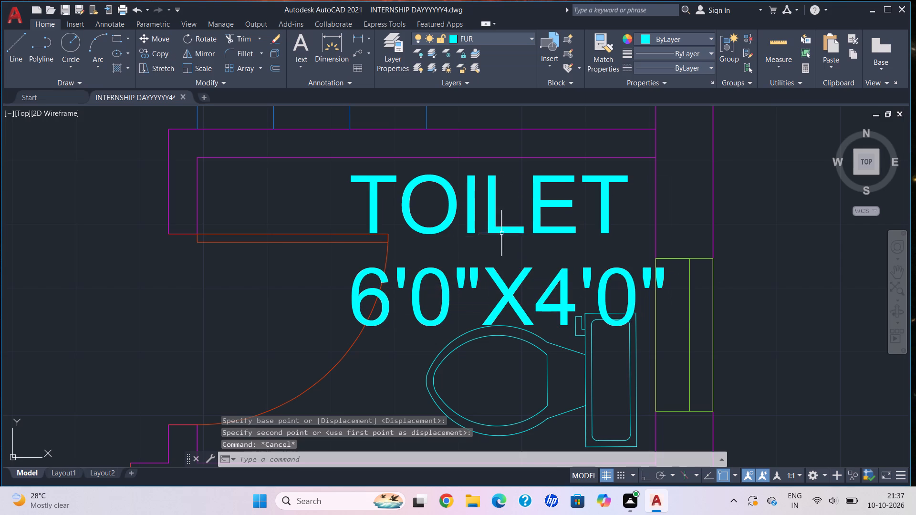
Put both lines of the TOILET 6'0"X4'0" label in the small east bathroom on the yellow text layer TEX.
left_click(509, 231)
key("Escape")
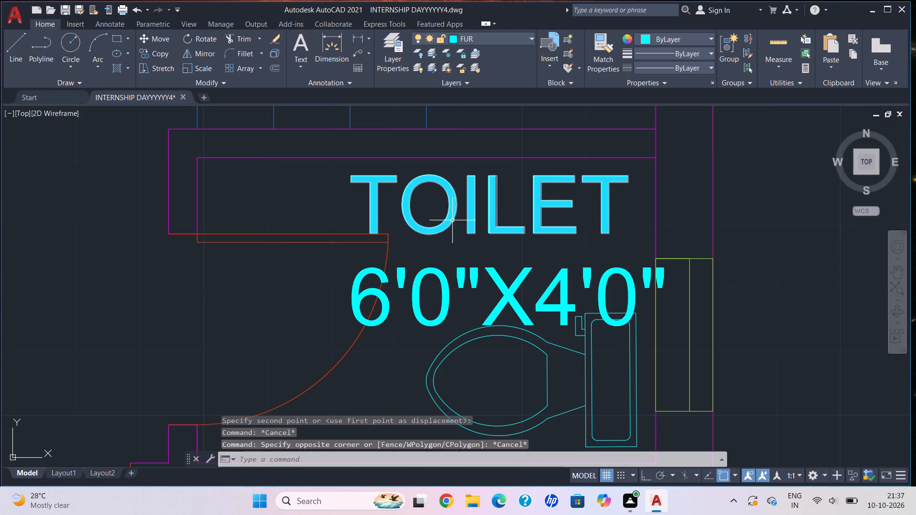
left_click(452, 220)
left_click(459, 266)
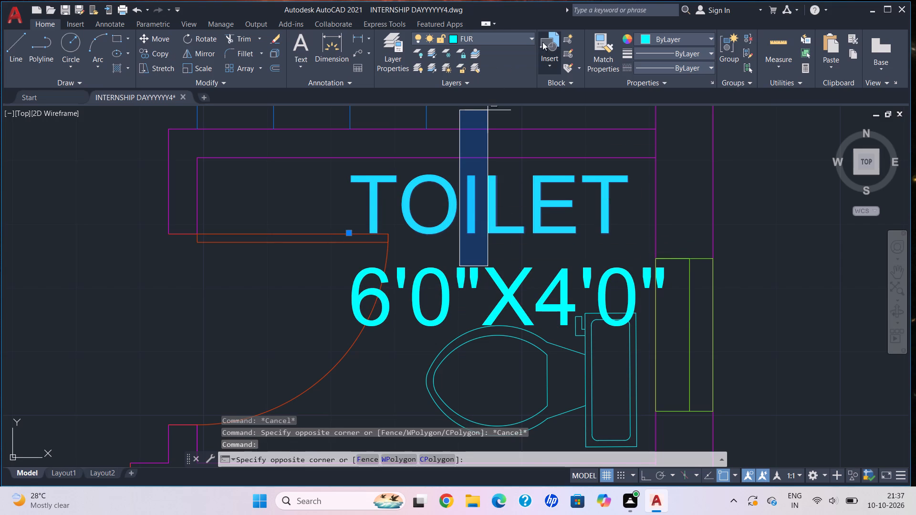
left_click(533, 41)
left_click(490, 144)
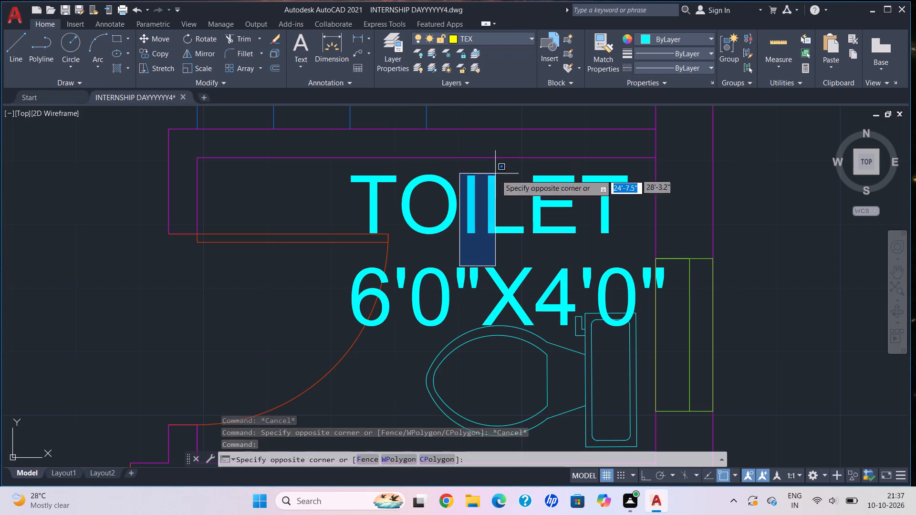
key("Escape")
left_click(488, 198)
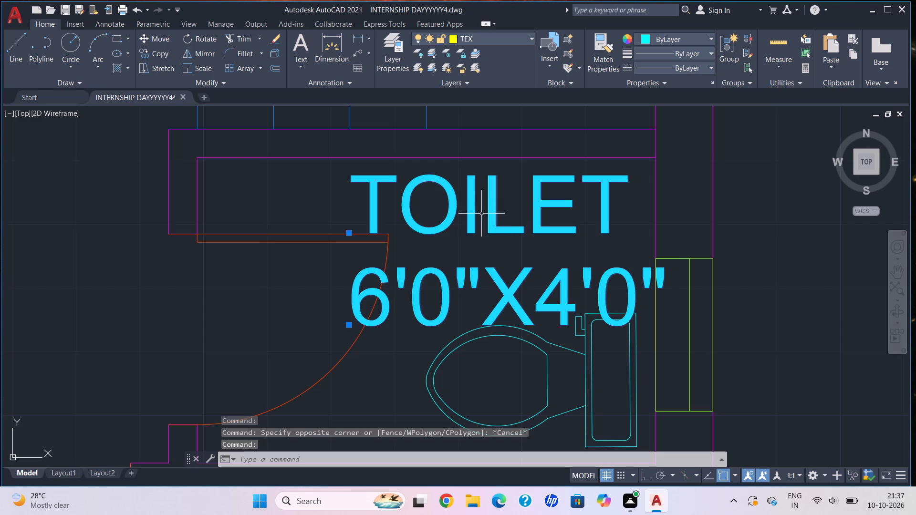
left_click(531, 38)
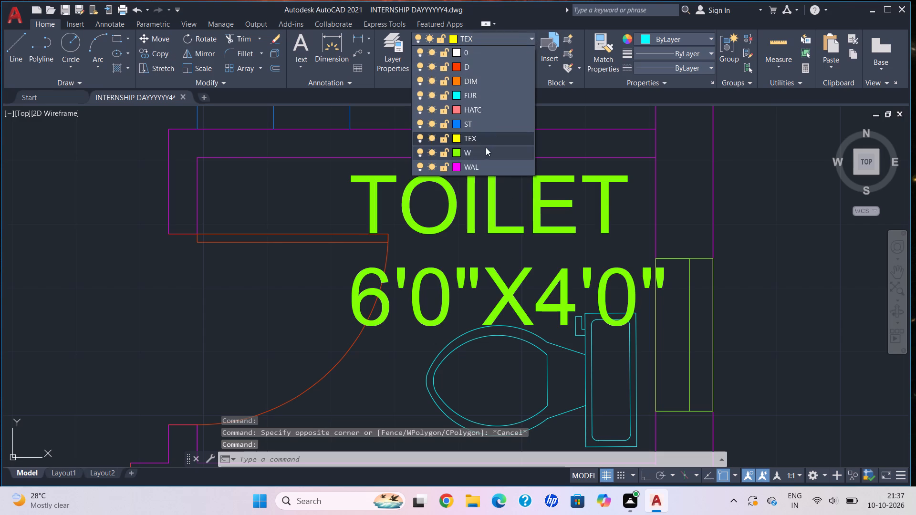
left_click(483, 139)
key("Escape")
Copy the two-line TOILET label into the southeast bedroom above the bed and into the parking area beside the car.
scroll(588, 228, "down", 1)
middle_click_drag(589, 228, 569, 208)
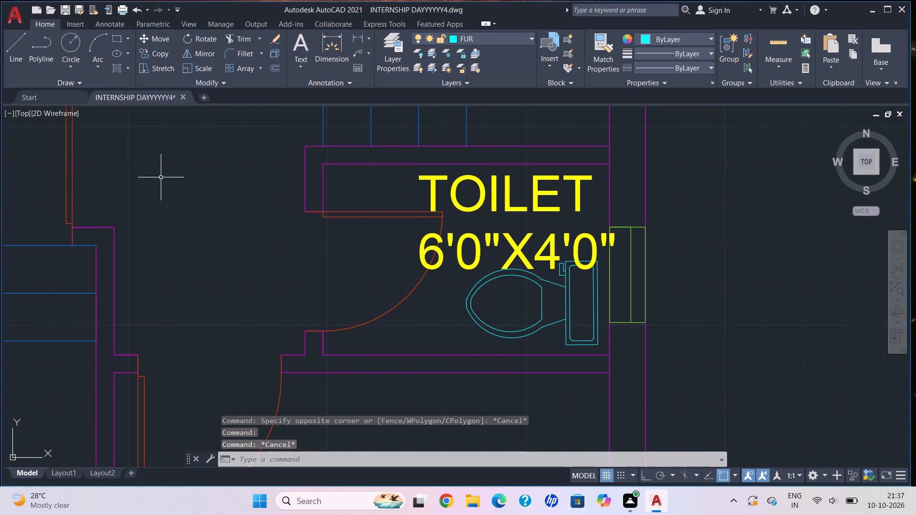
scroll(398, 190, "down", 1)
left_click(454, 187)
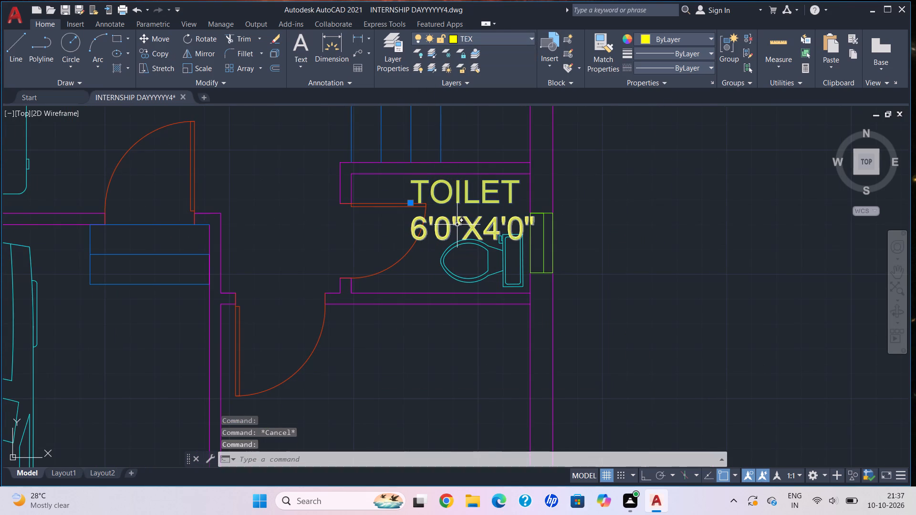
left_click(456, 224)
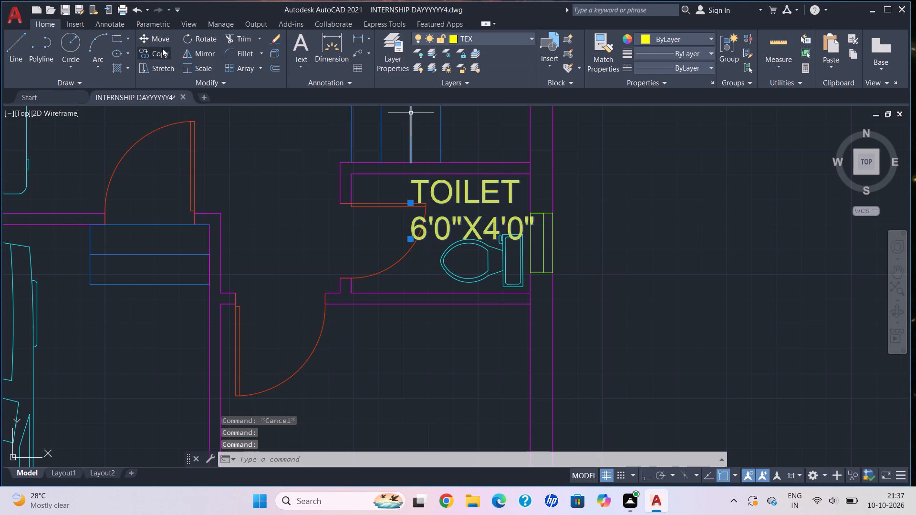
left_click(163, 54)
left_click(439, 227)
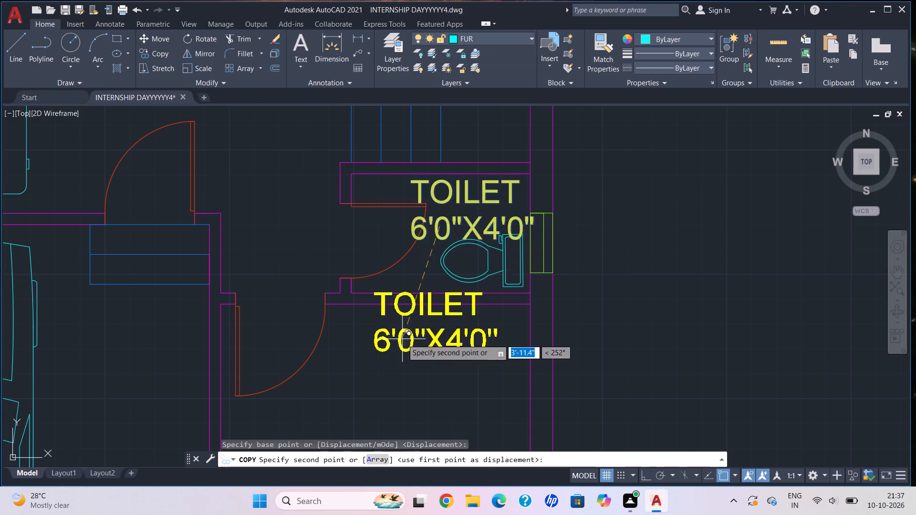
scroll(402, 339, "down", 1)
middle_click_drag(402, 339, 401, 275)
left_click(362, 335)
scroll(272, 292, "down", 1)
middle_click_drag(281, 293, 282, 294)
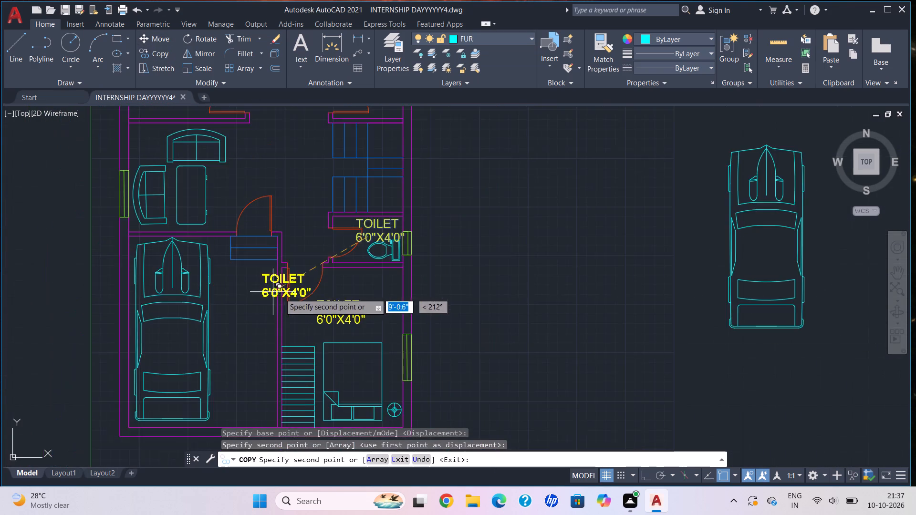
middle_click_drag(282, 294, 380, 299)
scroll(312, 350, "up", 2)
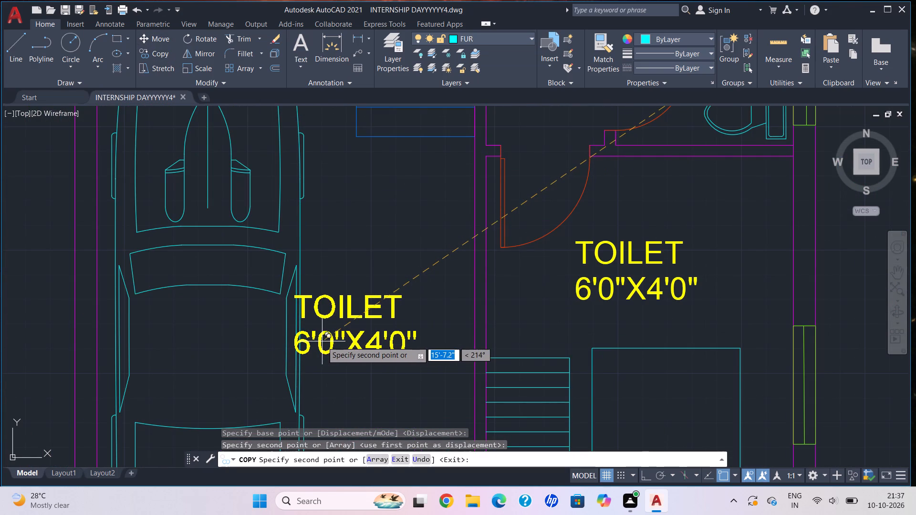
left_click(322, 341)
Place further copies of the TOILET label in the living room beside the sofas and in the northwest bedroom south of the bed.
scroll(318, 246, "down", 2)
middle_click_drag(307, 285, 331, 334)
middle_click_drag(339, 350, 343, 362)
scroll(408, 206, "down", 1)
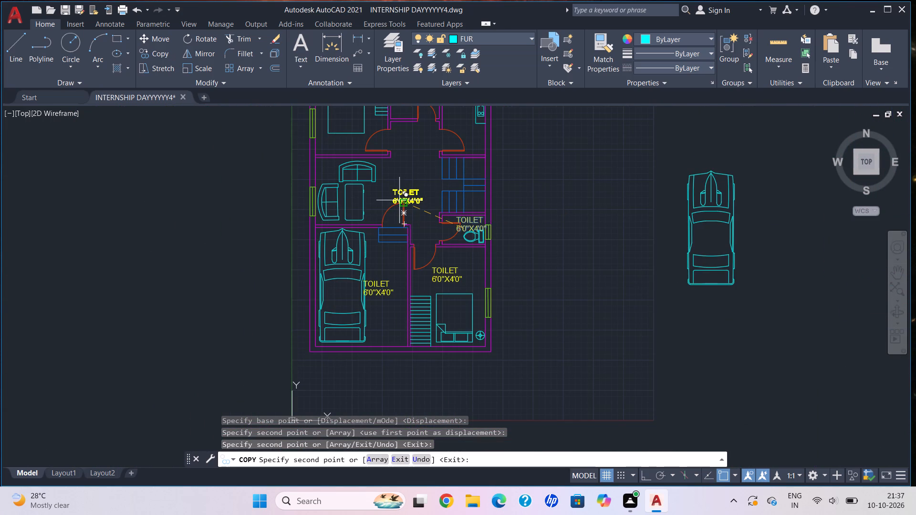
middle_click_drag(399, 200, 394, 284)
scroll(387, 267, "up", 3)
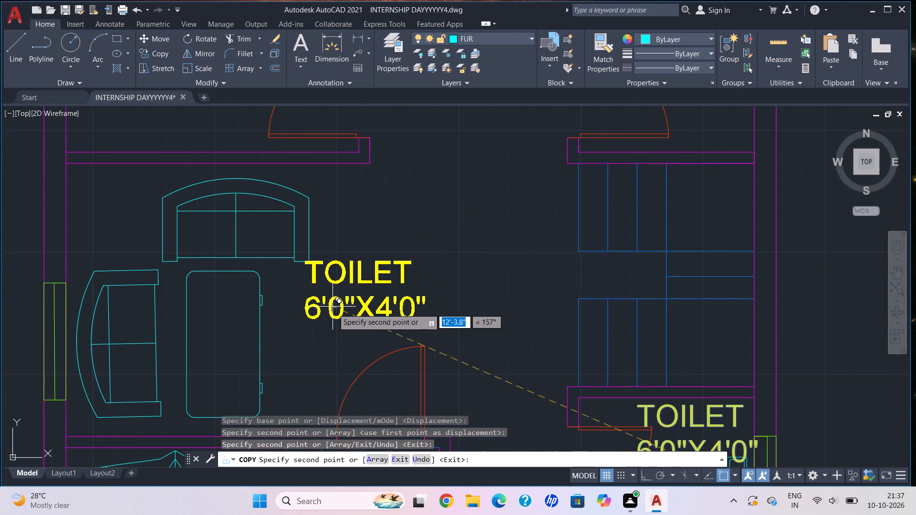
left_click(354, 302)
scroll(416, 201, "down", 3)
middle_click_drag(416, 201, 420, 256)
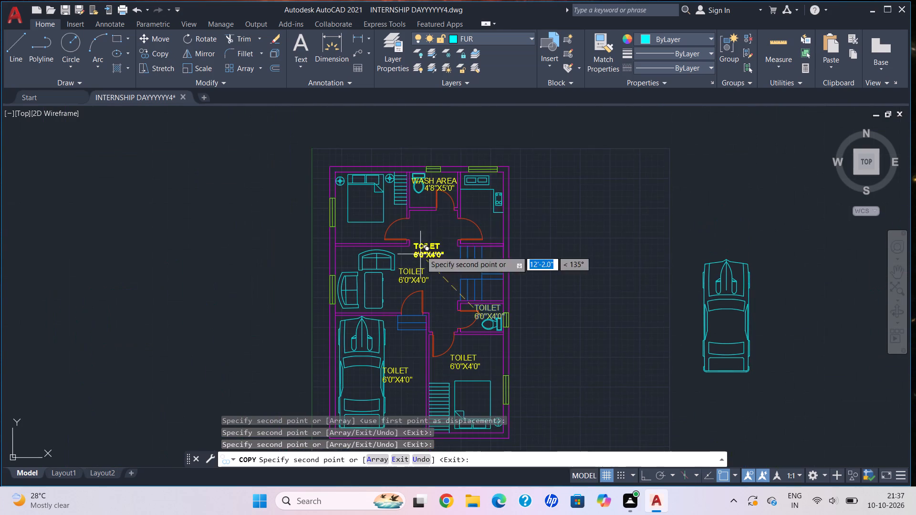
scroll(334, 224, "up", 1)
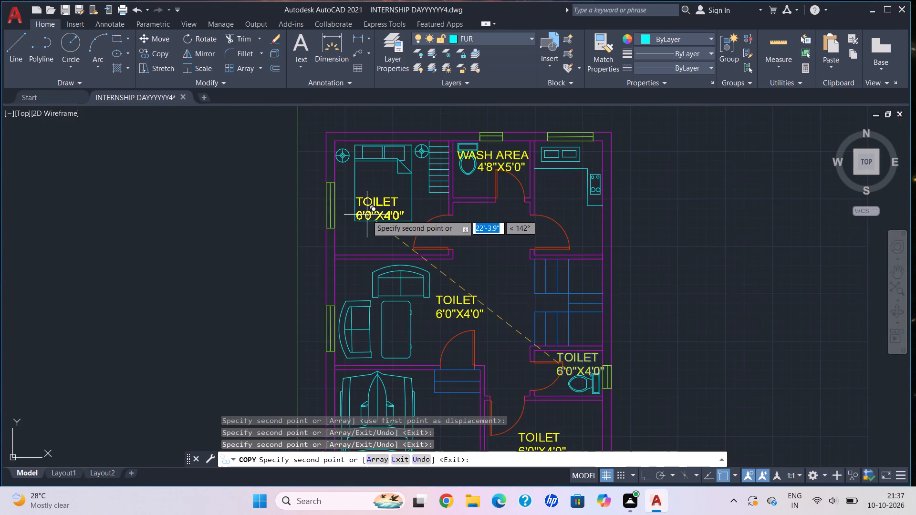
scroll(367, 215, "up", 2)
scroll(342, 278, "up", 2)
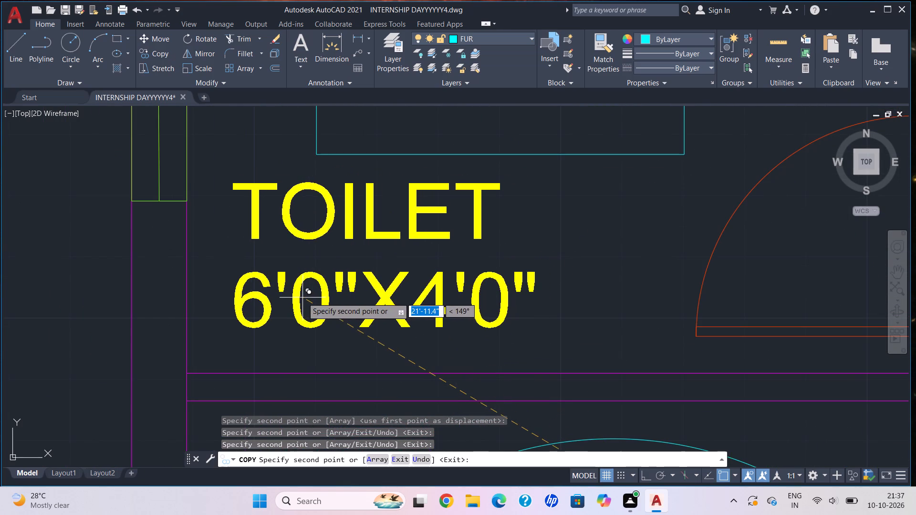
left_click(302, 298)
scroll(473, 309, "up", 1)
middle_click_drag(478, 311, 444, 284)
scroll(443, 282, "down", 1)
key("Escape")
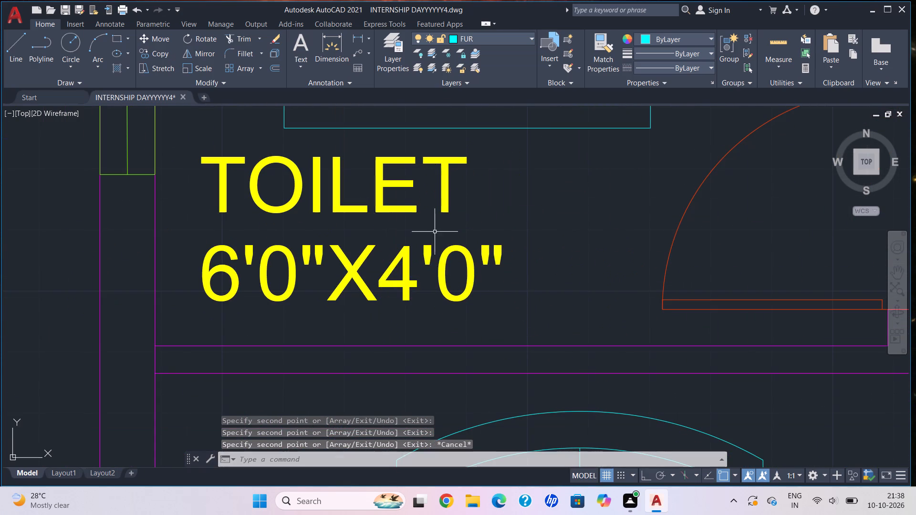
Change the name line of the copied label beside the parked car to PARKING.
scroll(477, 312, "down", 3)
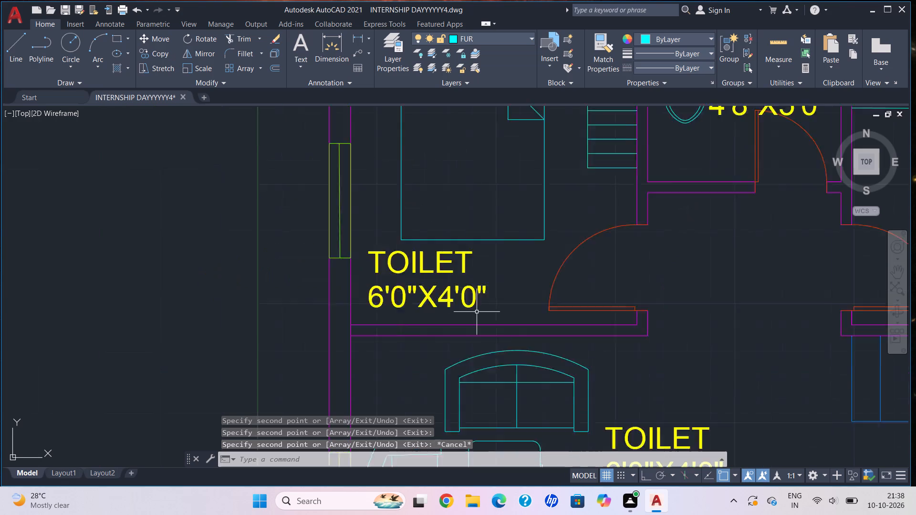
middle_click_drag(475, 310, 189, 236)
scroll(364, 284, "down", 1)
middle_click_drag(368, 284, 384, 272)
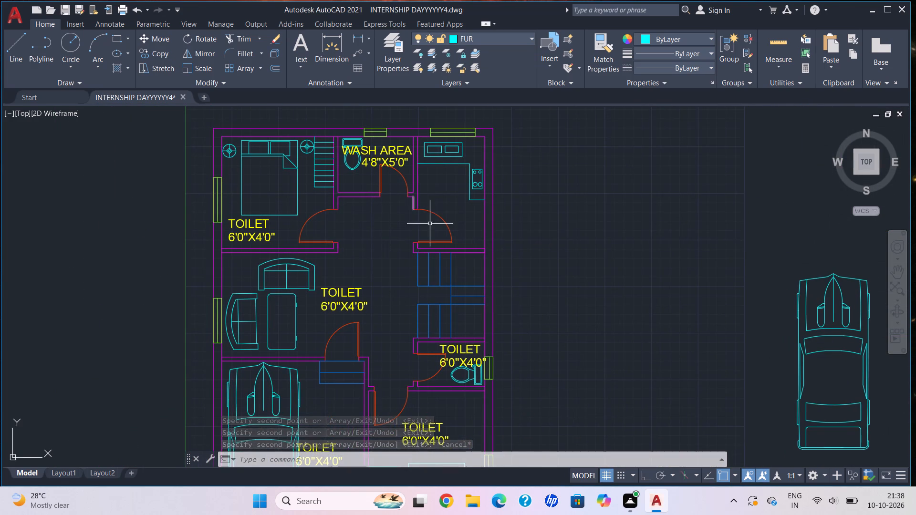
middle_click_drag(430, 224, 452, 215)
middle_click_drag(476, 305, 479, 233)
middle_click_drag(493, 291, 505, 228)
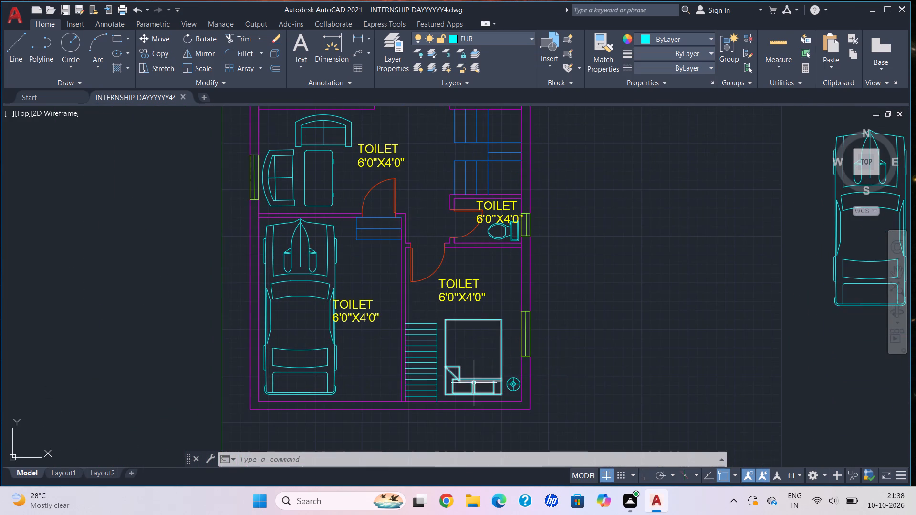
middle_click_drag(476, 384, 487, 360)
scroll(461, 268, "up", 1)
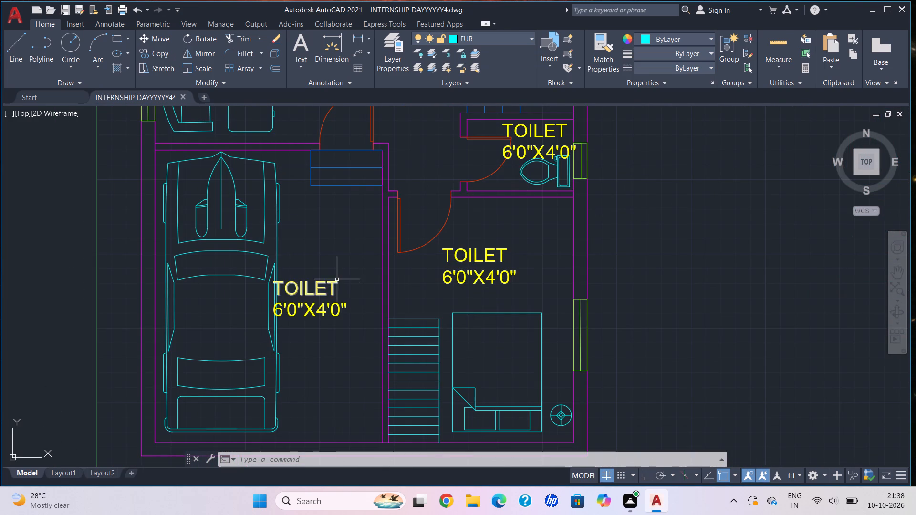
scroll(334, 288, "up", 3)
double_click(343, 270)
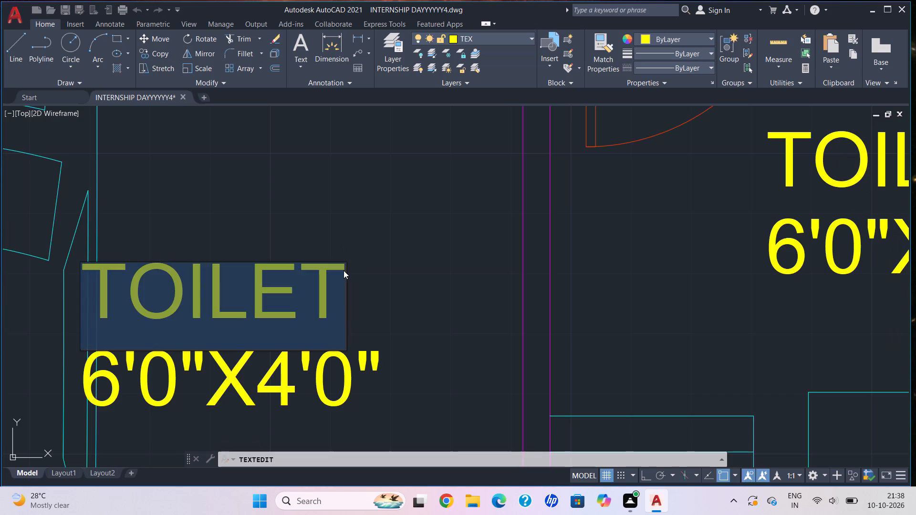
key("BackSpace")
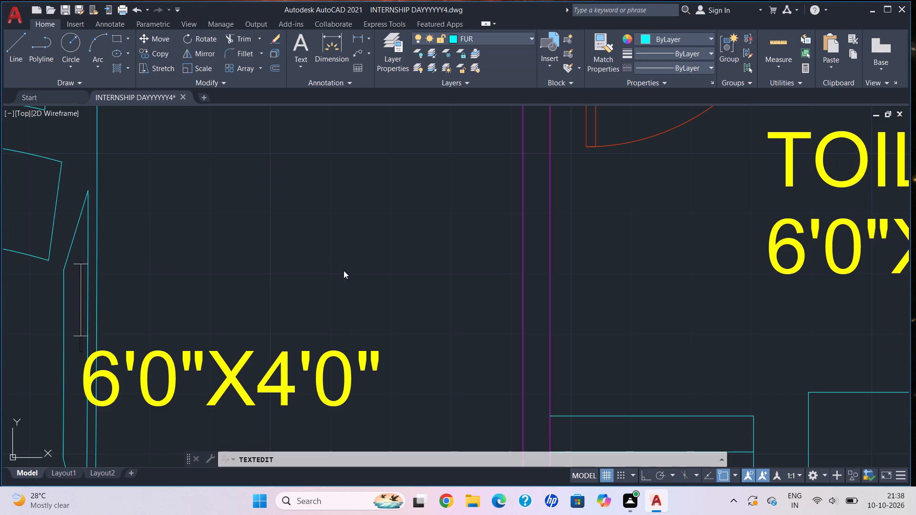
scroll(290, 268, "down", 2)
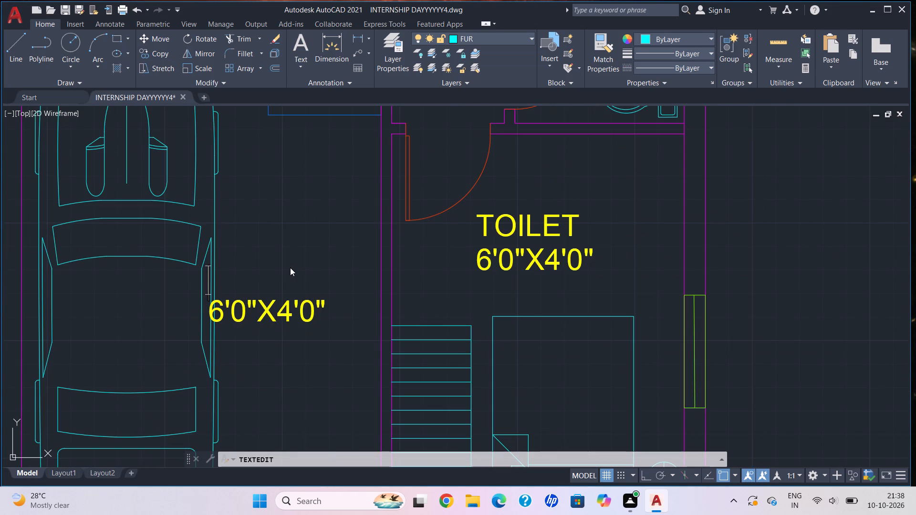
type("PARKING")
key("space")
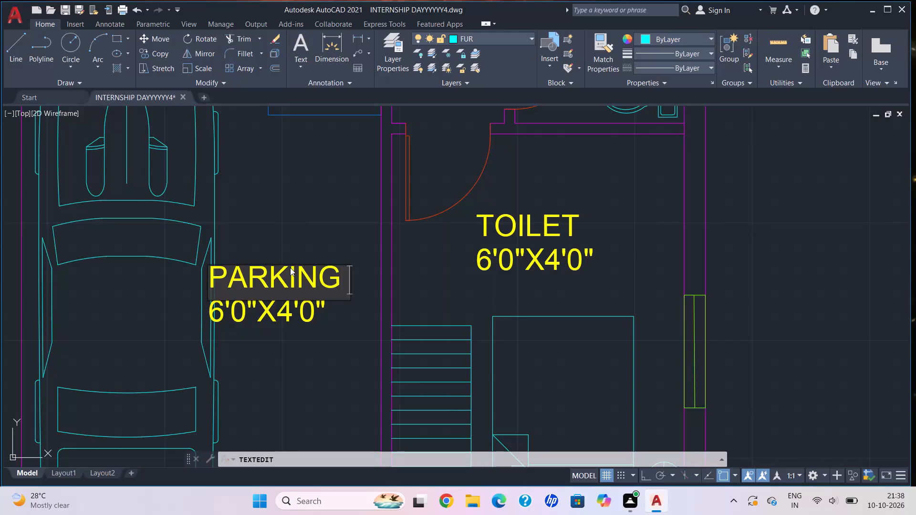
key("shift+ampersand")
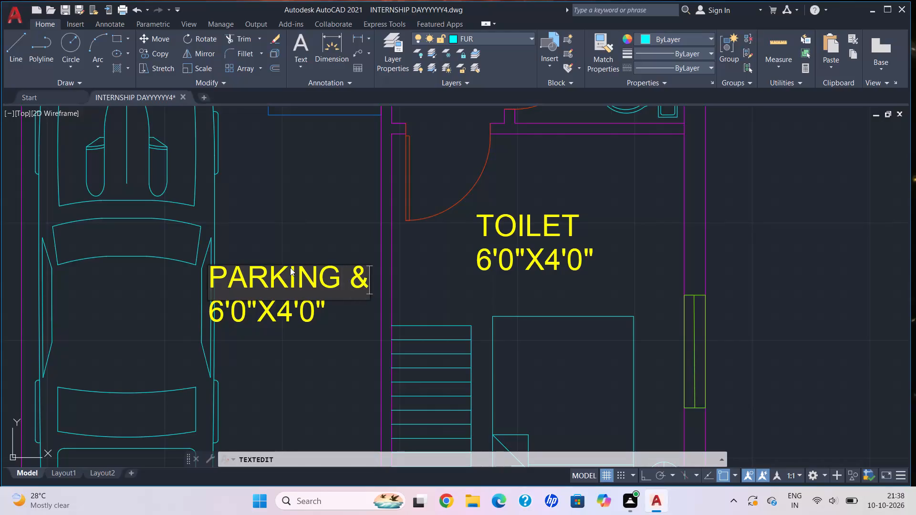
key("BackSpace")
key("Return")
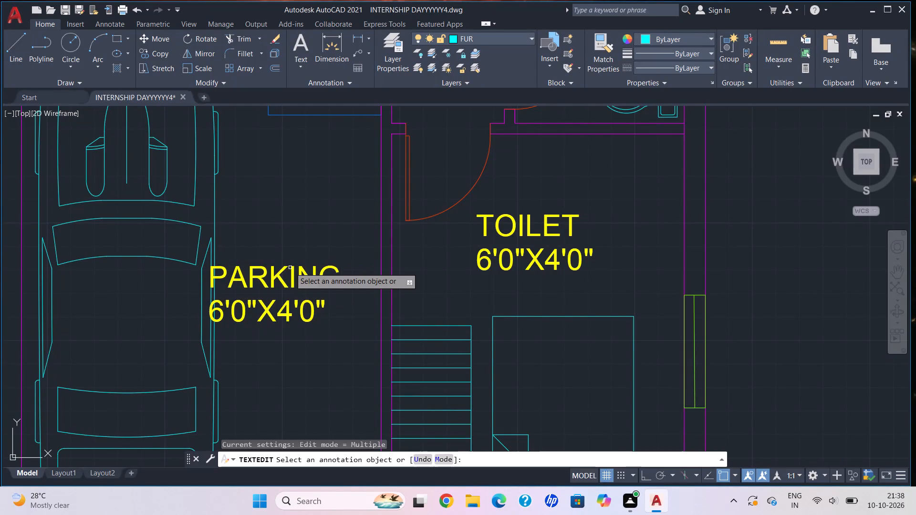
Change the size line below PARKING to 12'X16'5".
left_click(320, 301)
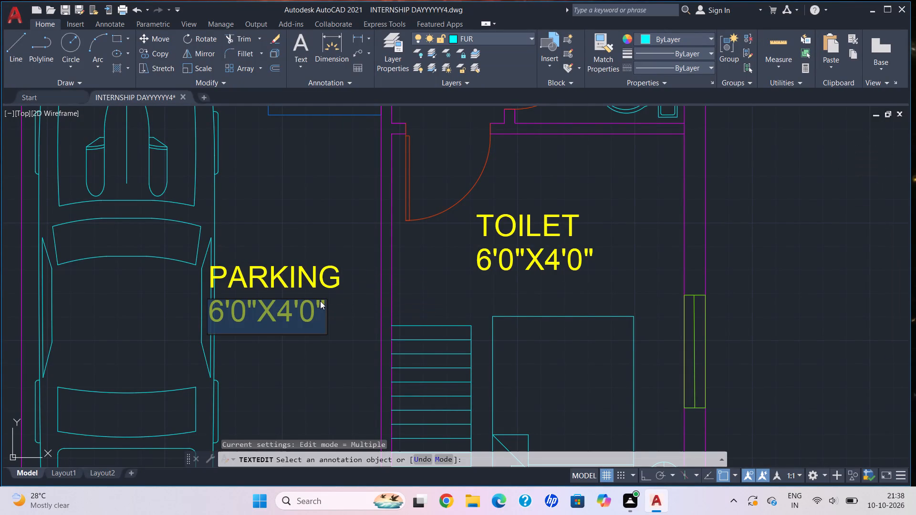
key("BackSpace")
key("BackSpace")
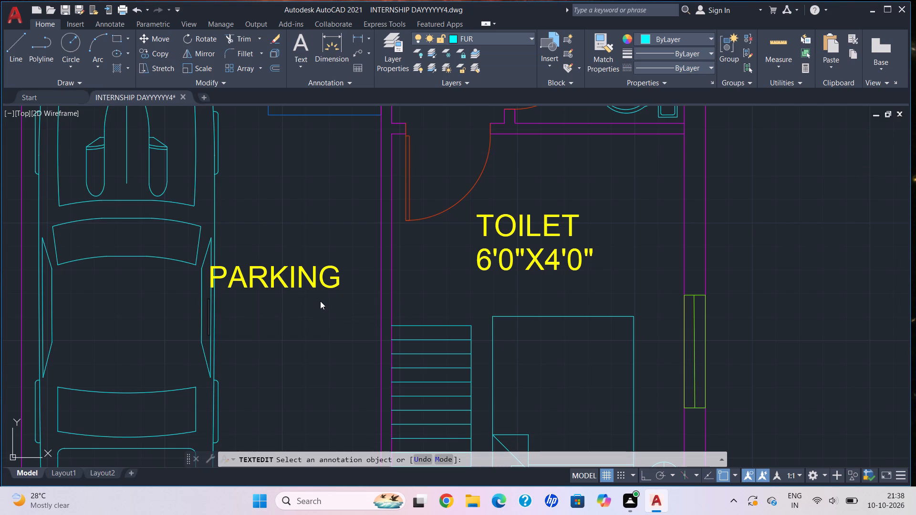
type("12'")
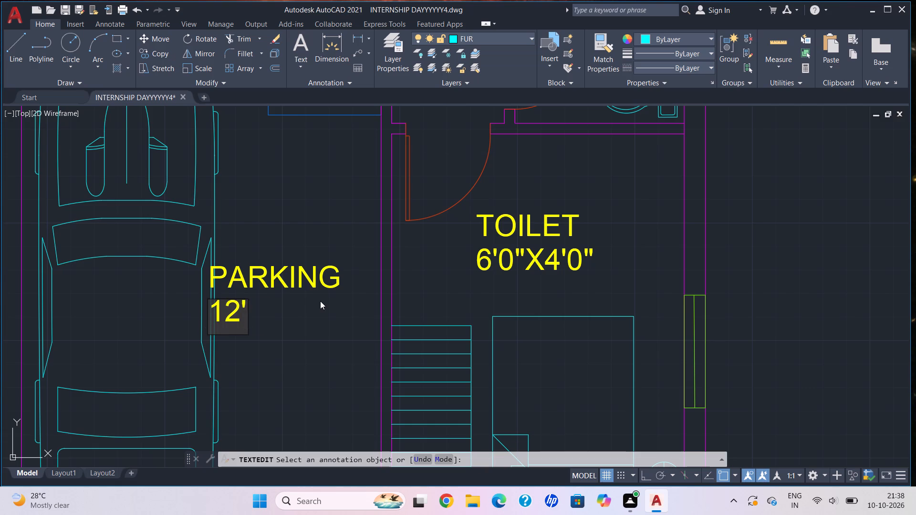
key("x")
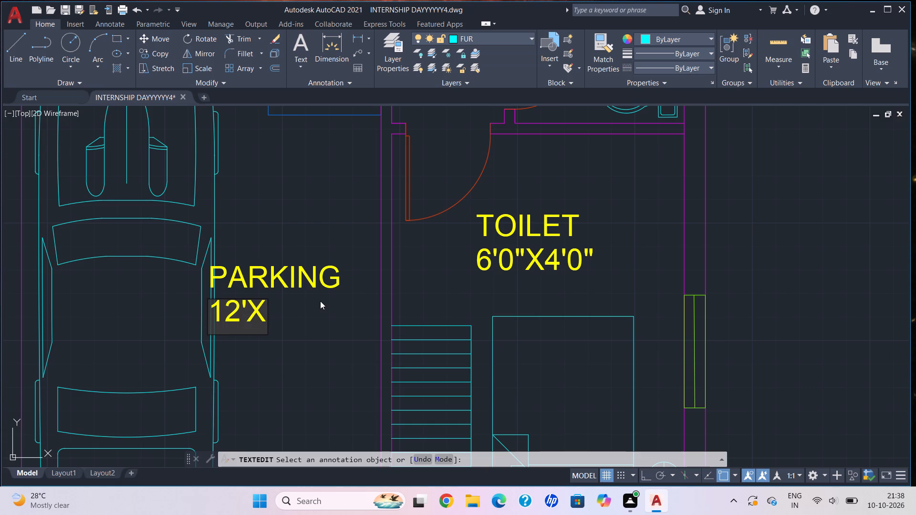
type("16'")
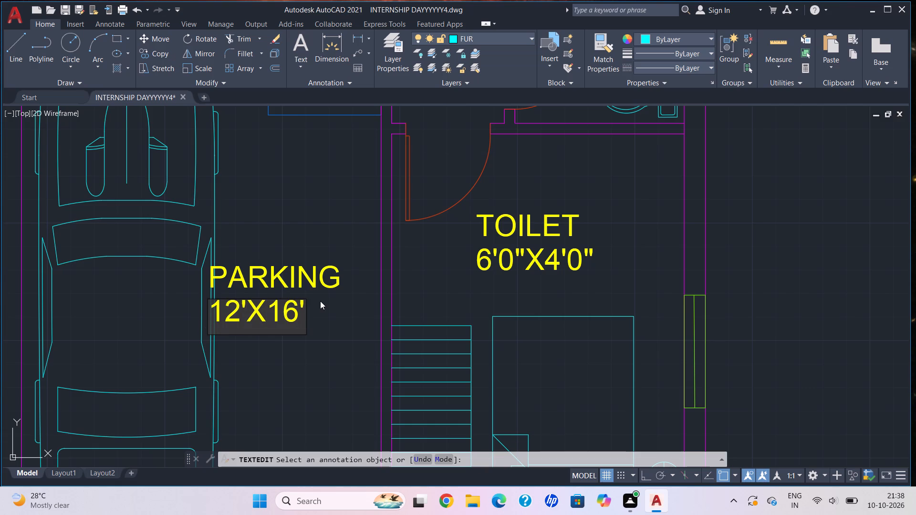
type("5\"")
key("Return")
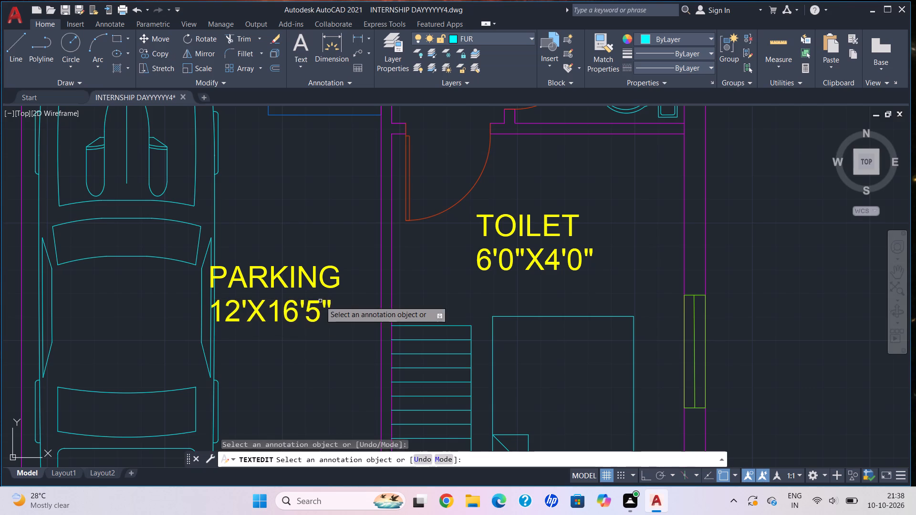
Change the name line of the copied TOILET label in the southeast bedroom to BED ROOM2.
left_click(577, 217)
key("BackSpace")
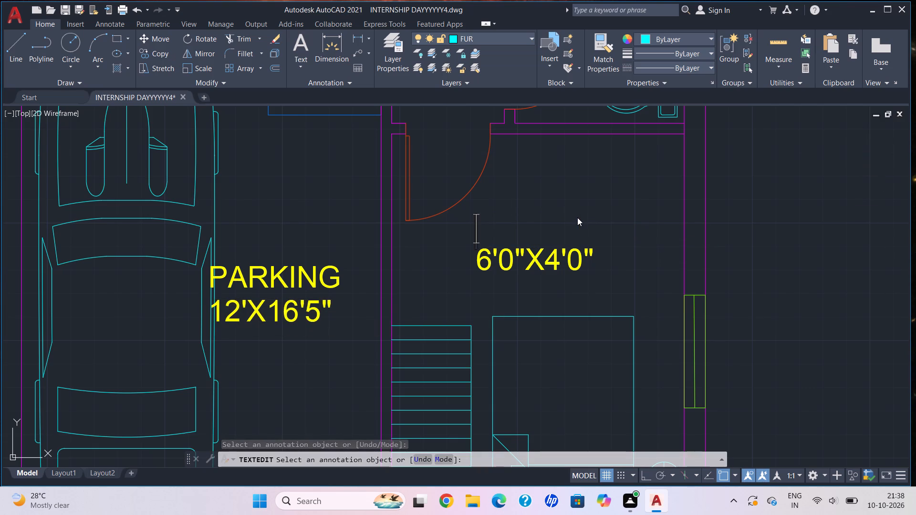
type("BED ROOM")
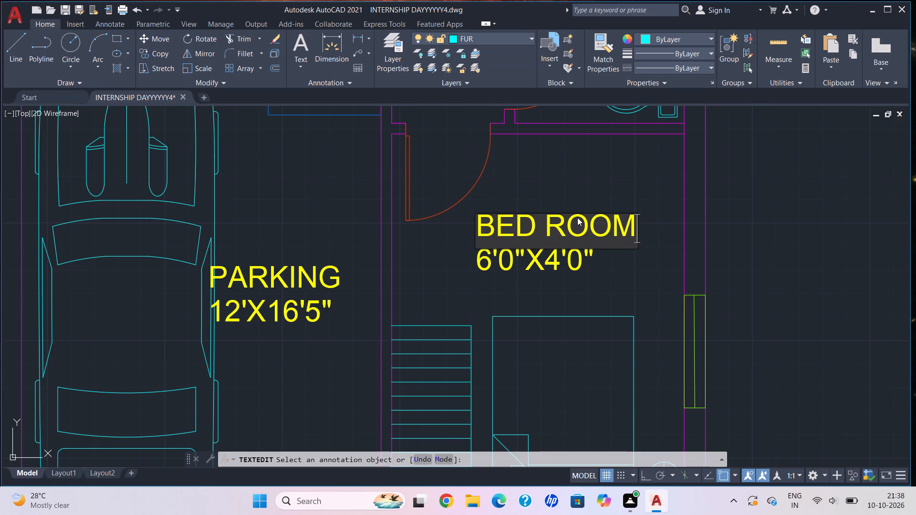
key("2")
key("Return")
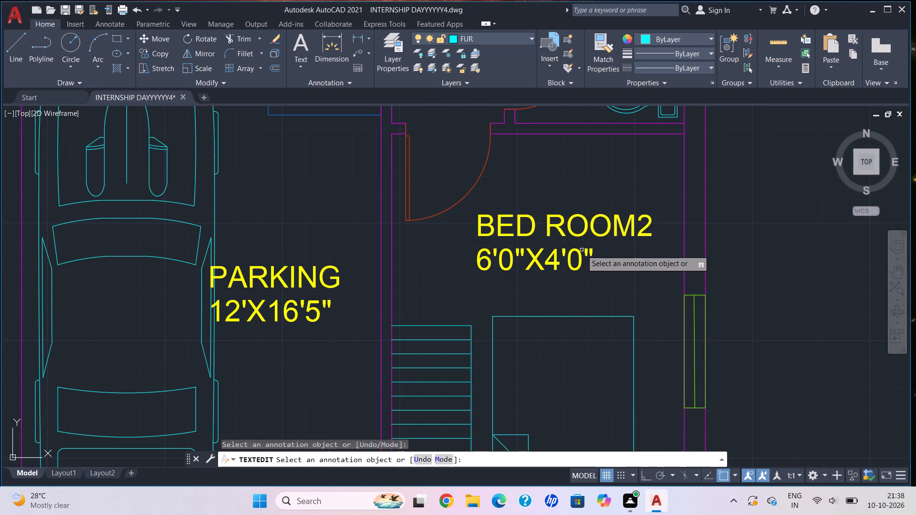
Change the size line below BED ROOM2 to 10'0"X13'9".
left_click(586, 256)
key("BackSpace")
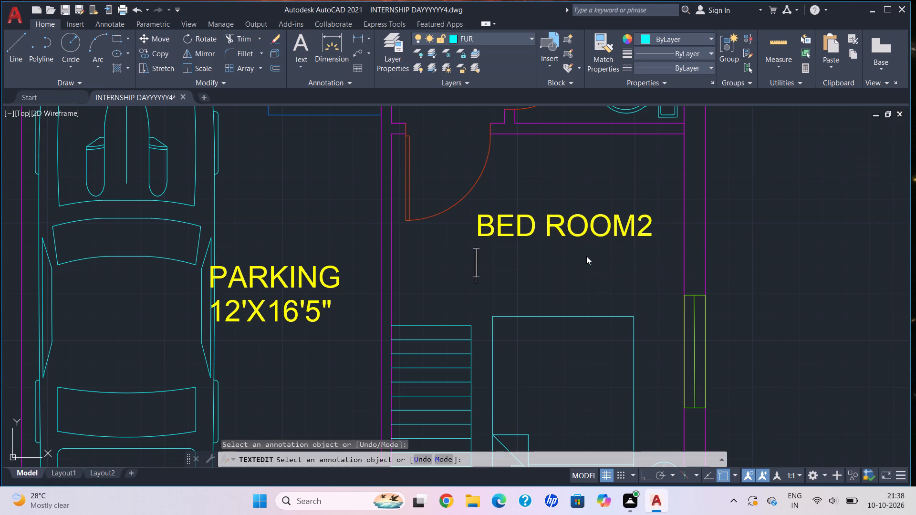
type("10'0\"X")
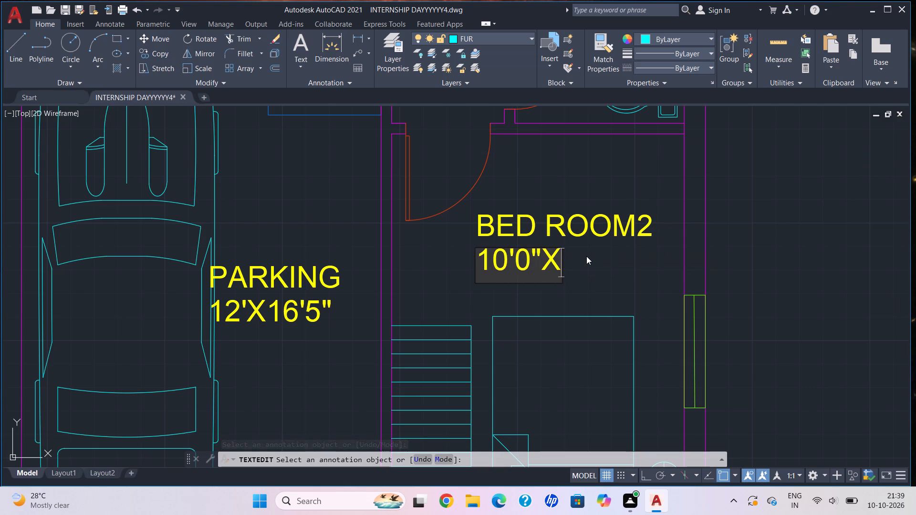
type("13'")
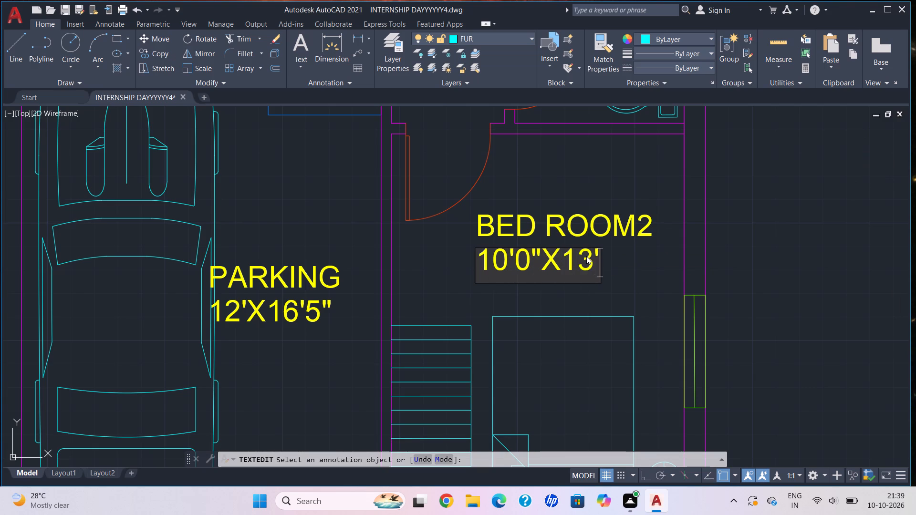
type("9\"")
key("Return")
Change the name line of the copied TOILET label beside the sofas to LIVING HALL.
scroll(387, 231, "down", 4)
middle_click_drag(423, 285, 427, 302)
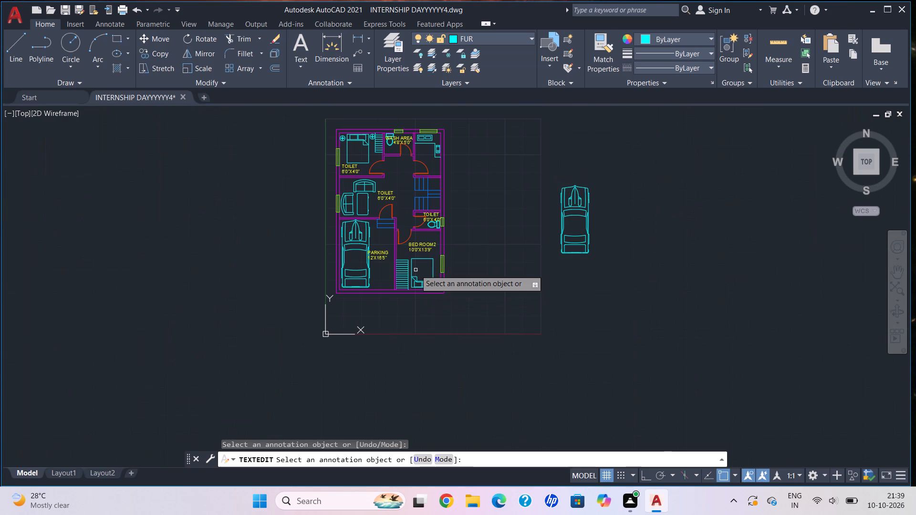
scroll(386, 194, "up", 4)
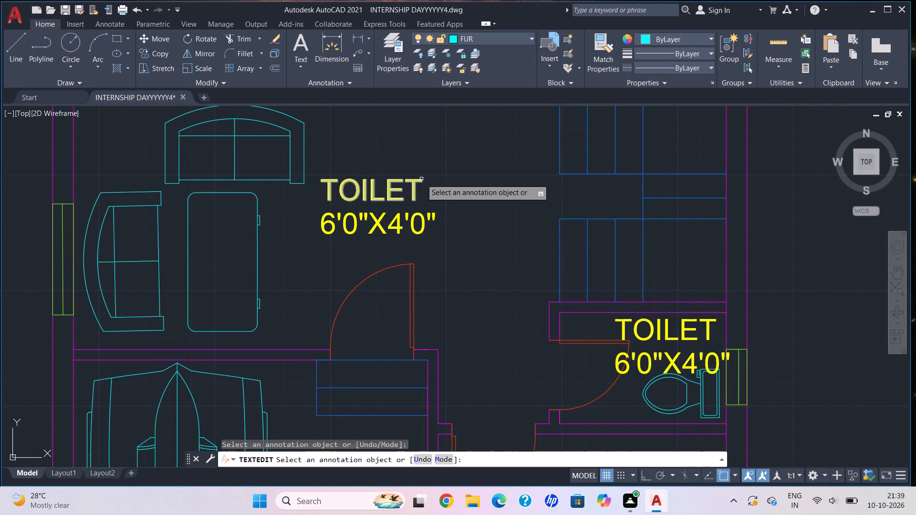
left_click(422, 182)
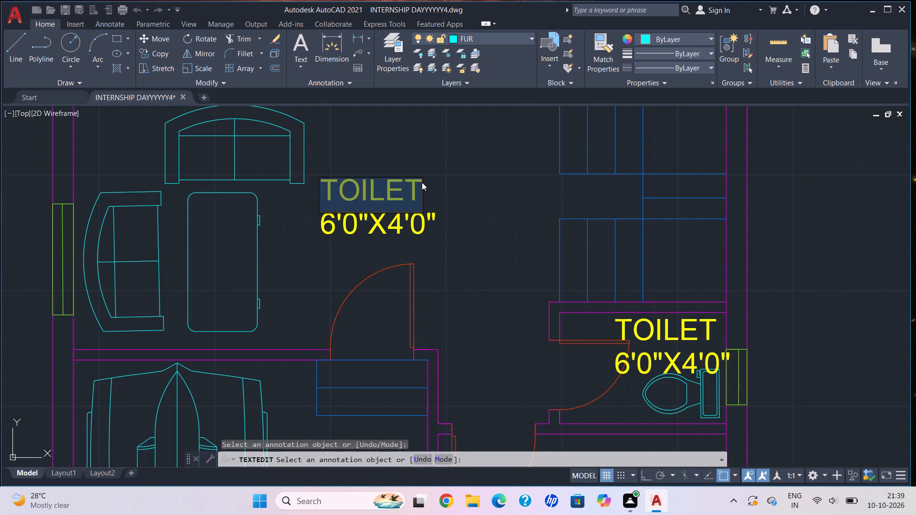
key("BackSpace")
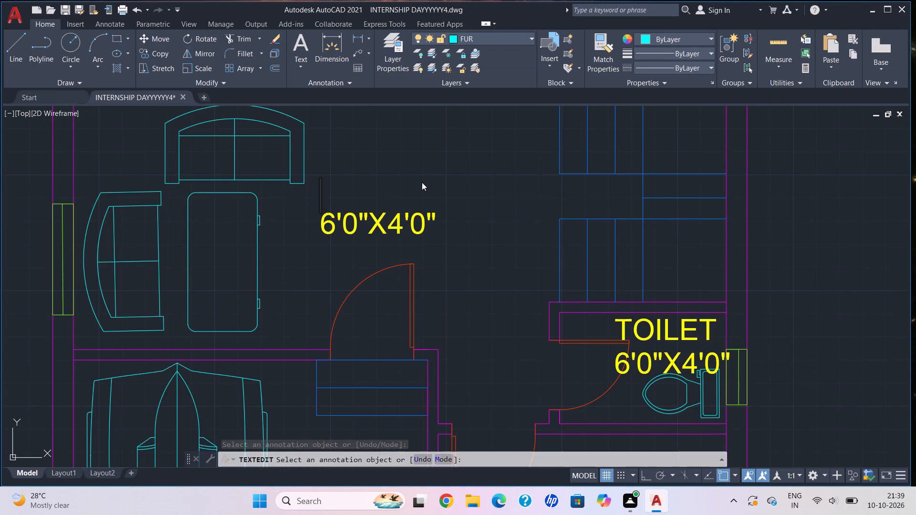
type("LIVING HA")
type("LL")
key("Return")
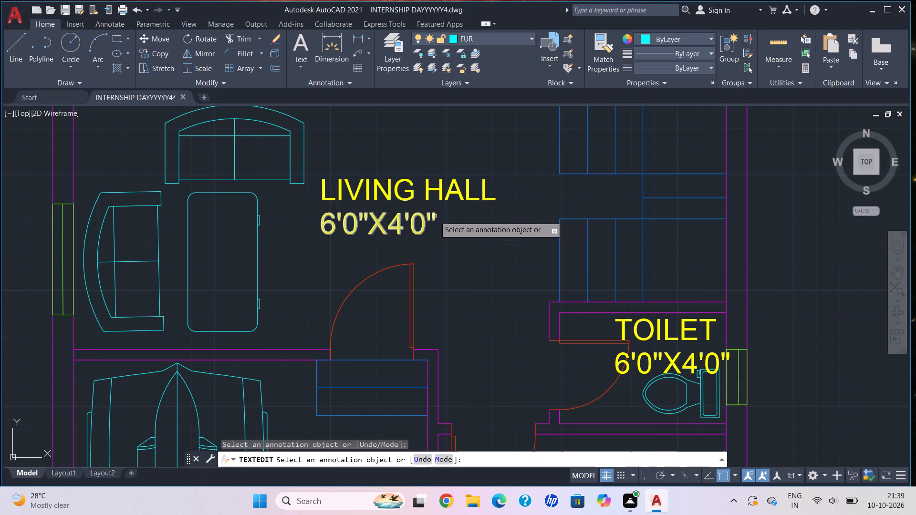
Change the size line below LIVING HALL to 15'6"X10'0".
left_click(435, 216)
key("BackSpace")
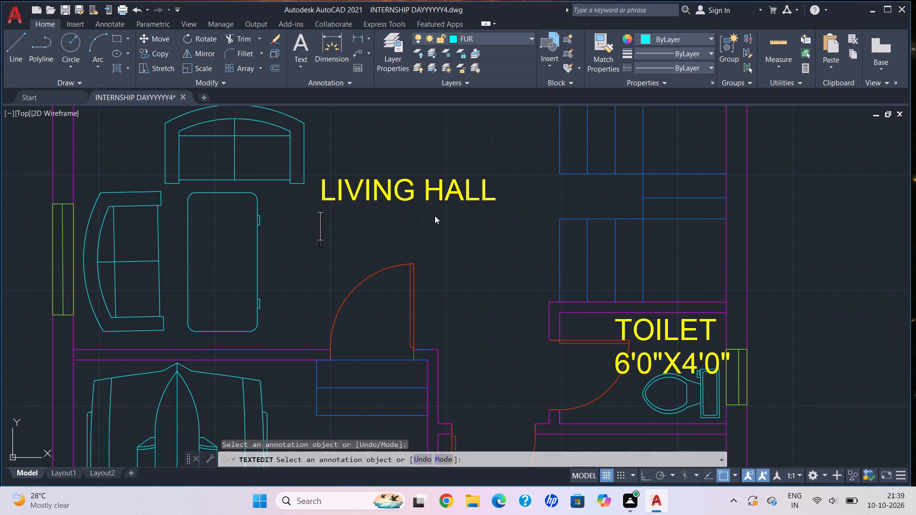
type("15'6\"")
key("x")
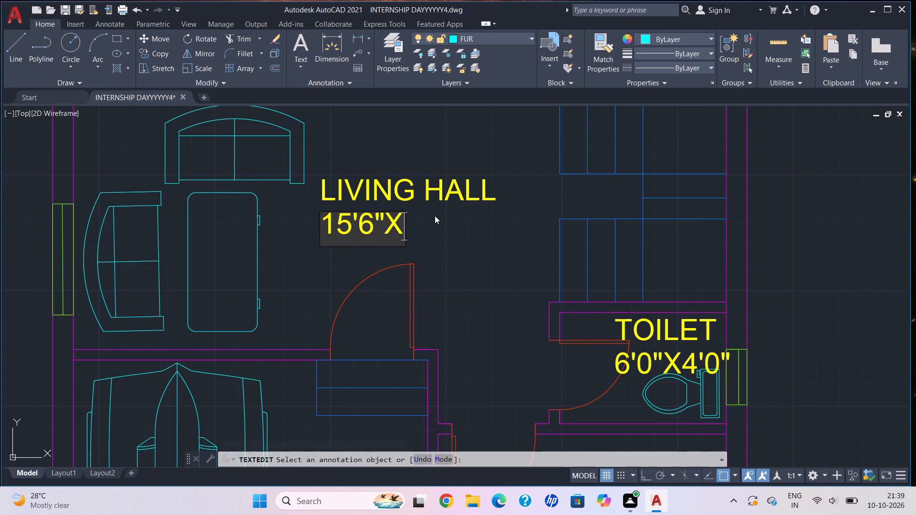
type("10'0\"")
key("Return")
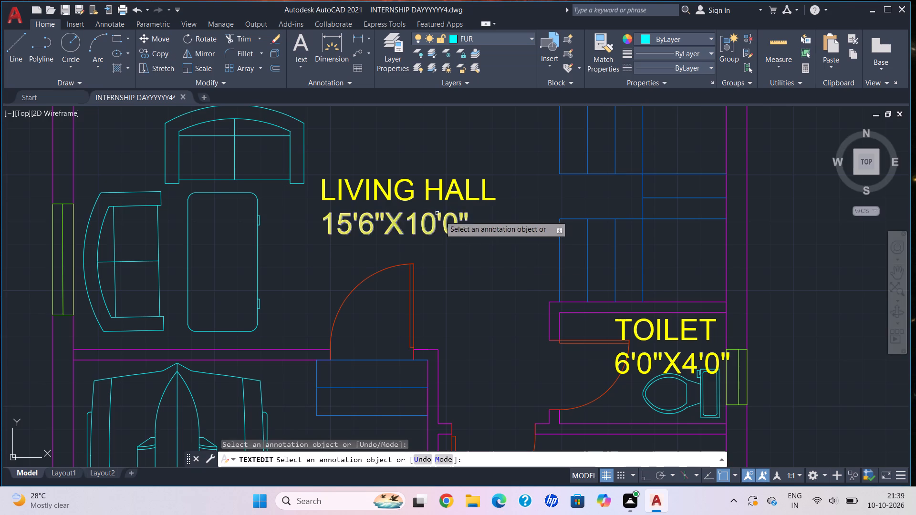
Change the name line of the copied TOILET label in the northwest bedroom to BED ROOM1.
scroll(469, 236, "down", 3)
middle_click_drag(463, 233, 450, 279)
scroll(391, 230, "up", 3)
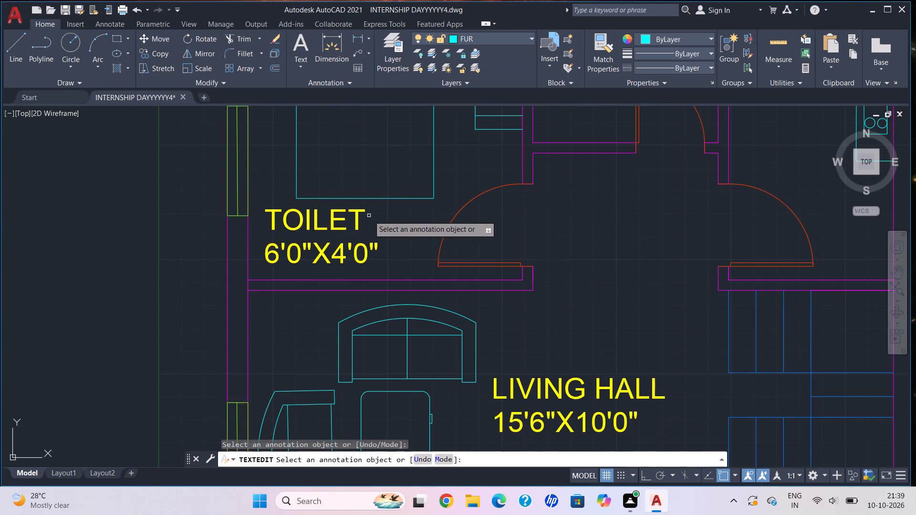
left_click(365, 212)
key("BackSpace")
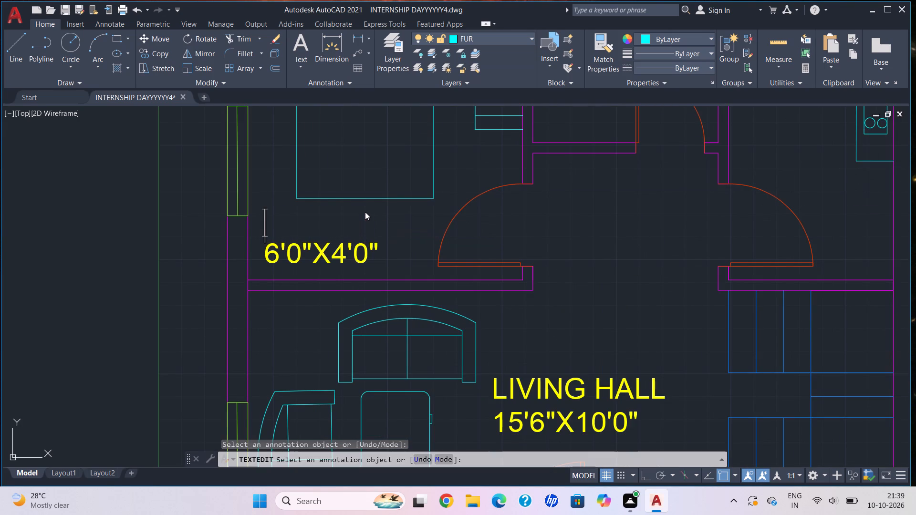
type("BED ROOM1")
key("BackSpace")
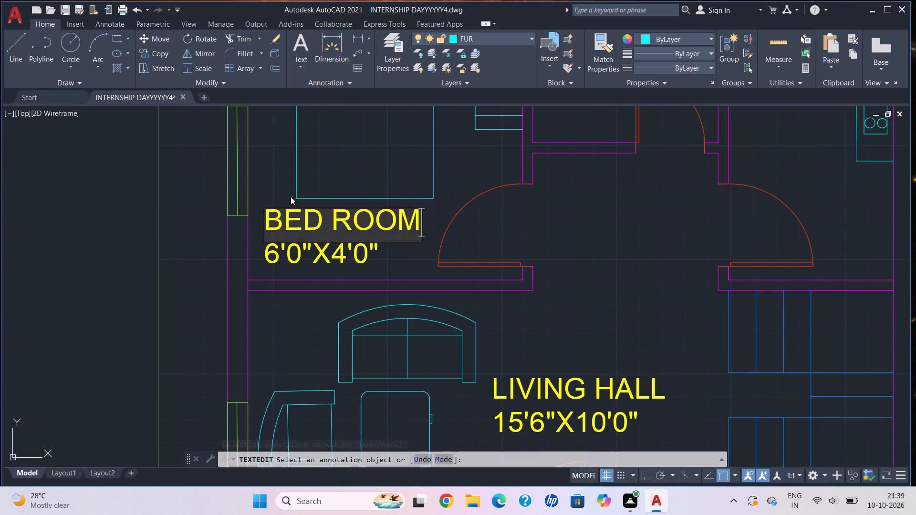
key("1")
key("Return")
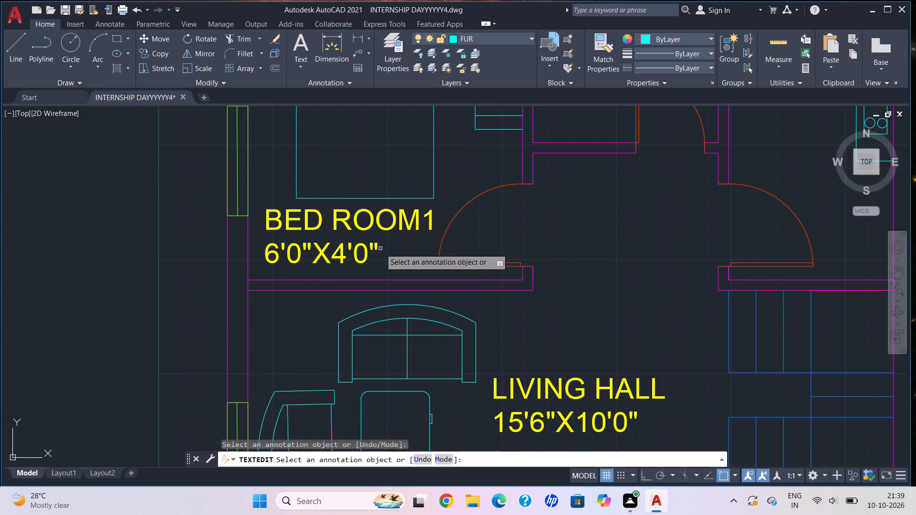
Change the size line below BED ROOM1 to 10'0"X10'0".
left_click(379, 248)
key("BackSpace")
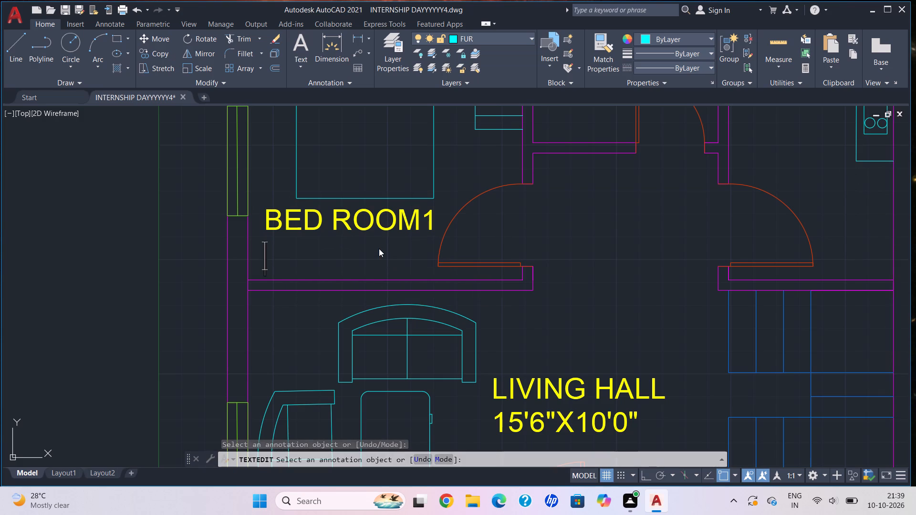
type("10'0\"X")
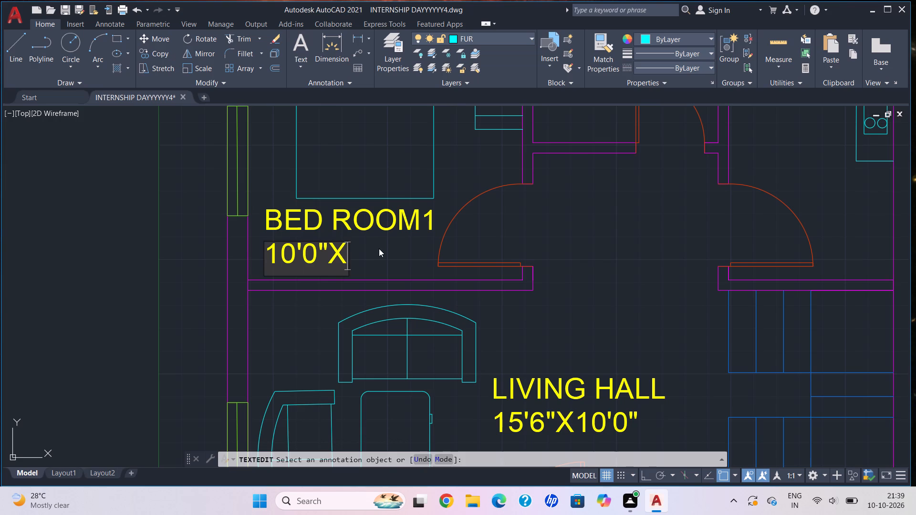
type("10'0\"")
key("Return")
End text editing and delete the spare car block lying outside the floor plan, east of the house.
scroll(381, 233, "down", 2)
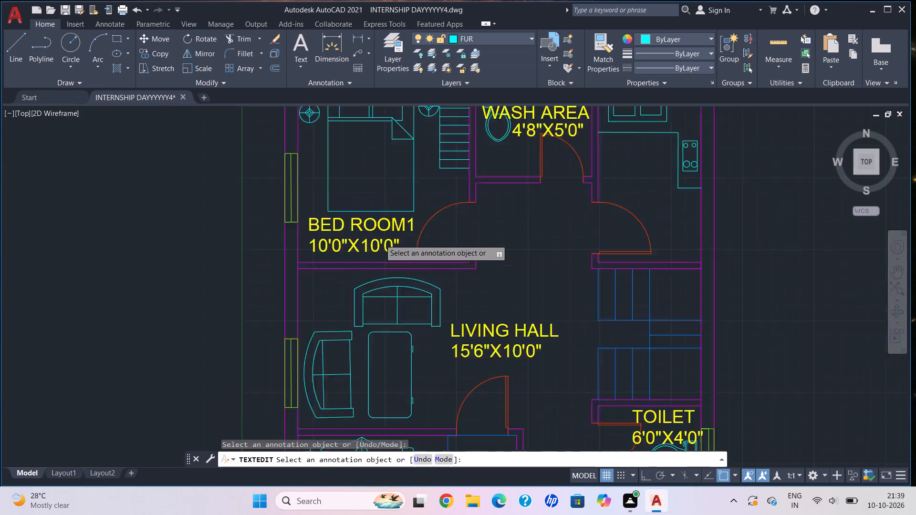
scroll(380, 239, "down", 1)
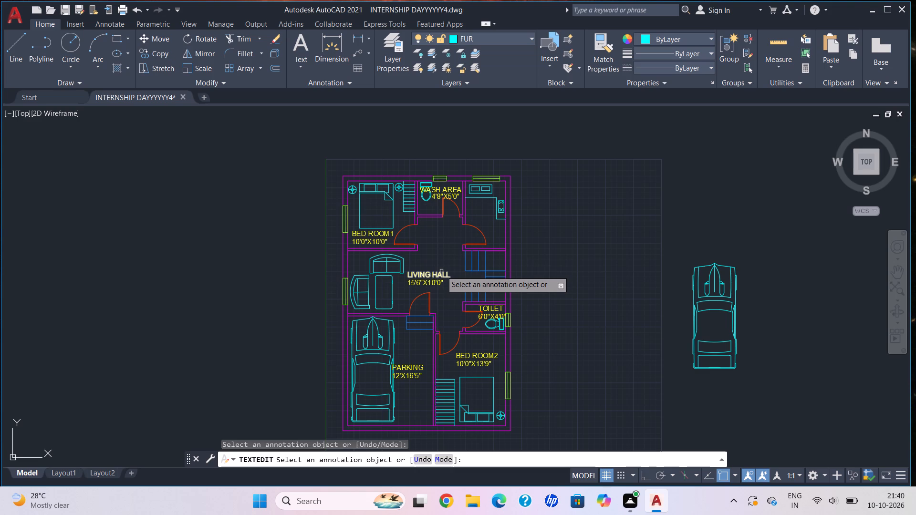
scroll(535, 291, "down", 1)
middle_click_drag(488, 259, 450, 236)
scroll(450, 236, "down", 1)
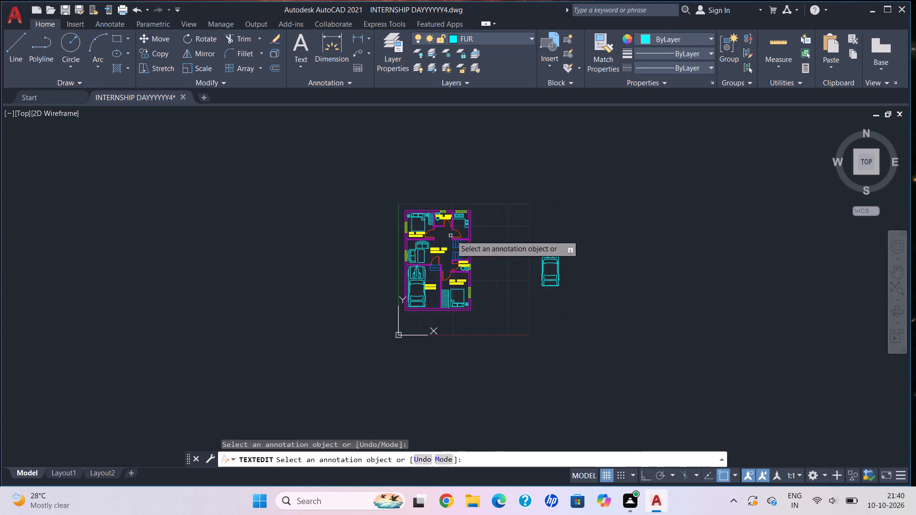
scroll(568, 241, "up", 2)
scroll(511, 293, "up", 3)
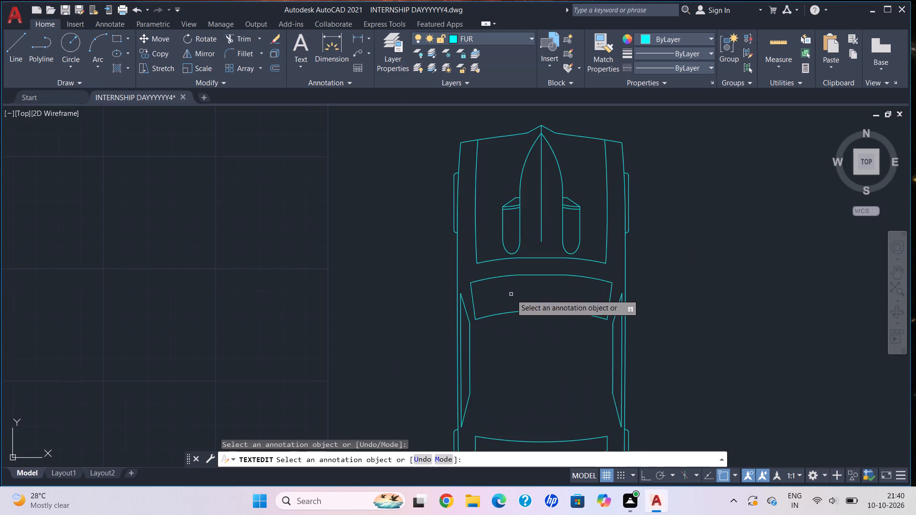
left_click(474, 317)
scroll(506, 352, "down", 3)
middle_click_drag(506, 352, 445, 283)
key("Escape")
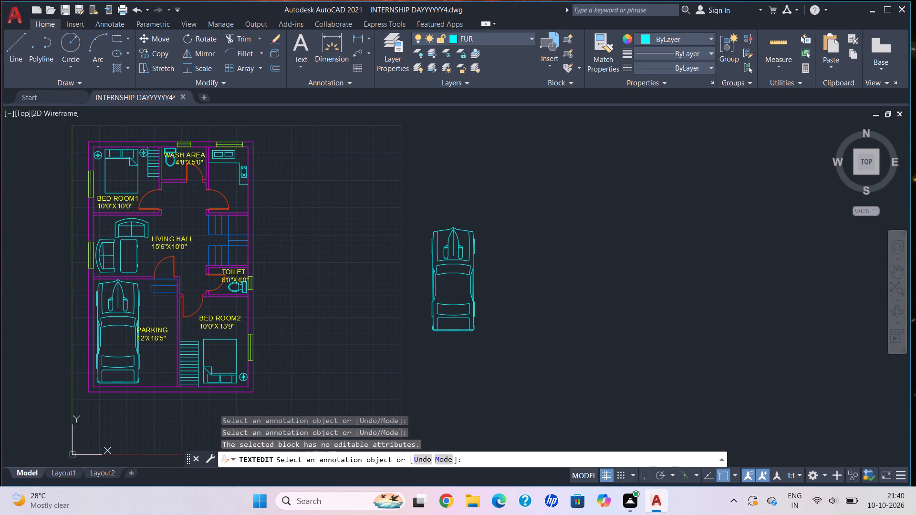
left_click(446, 262)
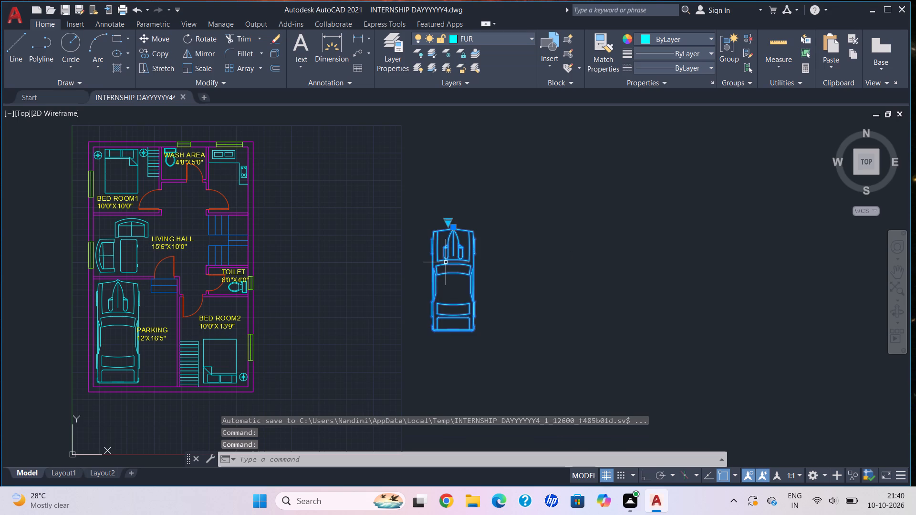
key("Delete")
Examine the furnished floor plan and its room labels for anything still missing.
middle_click_drag(253, 201, 259, 205)
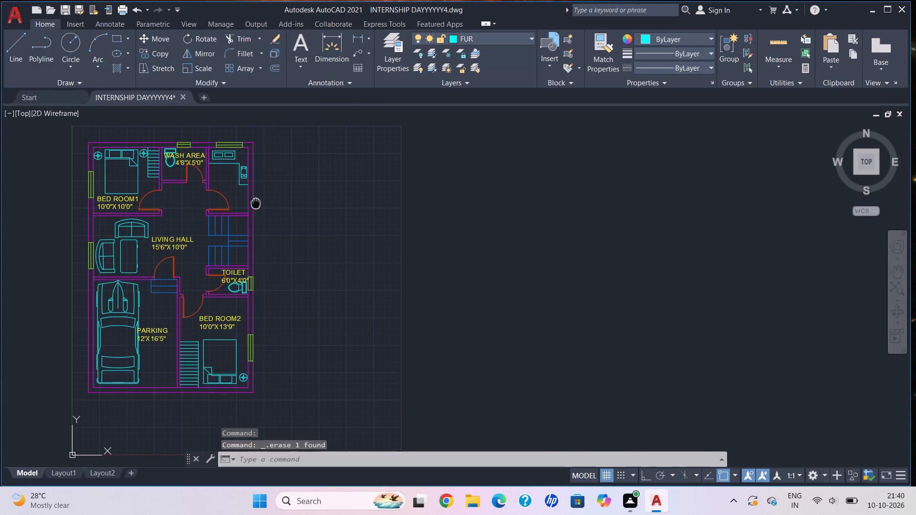
middle_click_drag(259, 205, 285, 219)
scroll(174, 198, "up", 2)
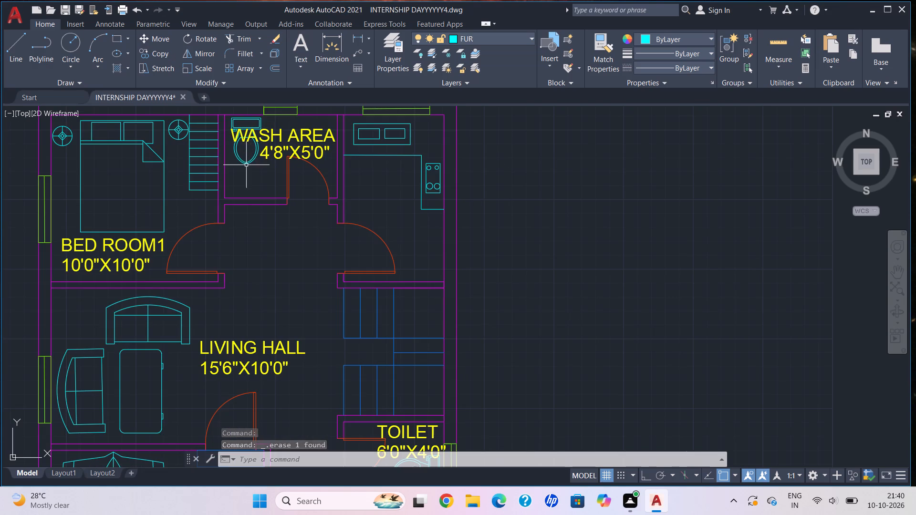
scroll(296, 233, "down", 2)
middle_click_drag(296, 233, 297, 215)
scroll(297, 215, "down", 1)
middle_click(297, 215)
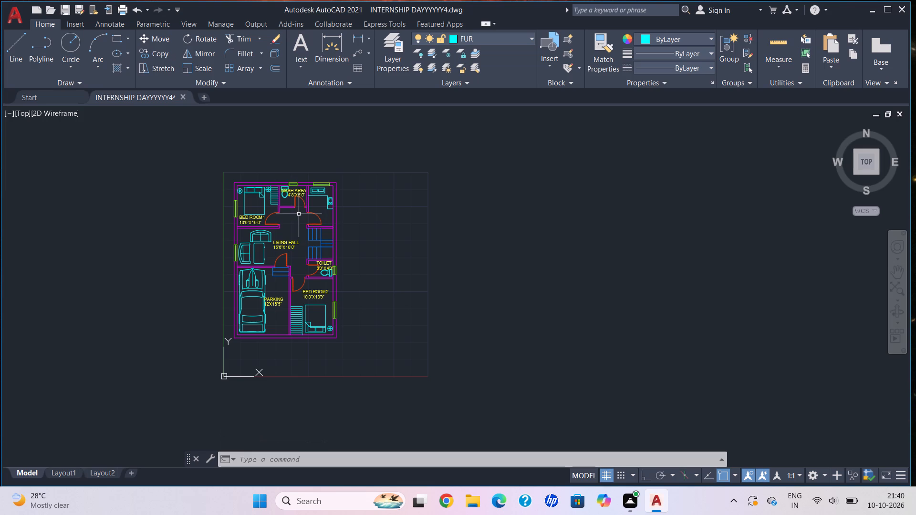
key("Escape")
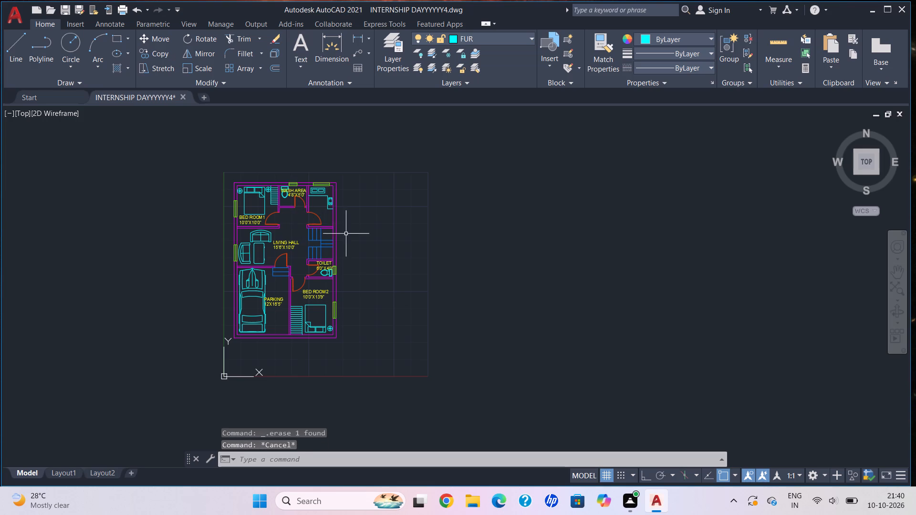
middle_click_drag(359, 243, 401, 270)
middle_click(397, 274)
scroll(397, 274, "up", 2)
middle_click(403, 247)
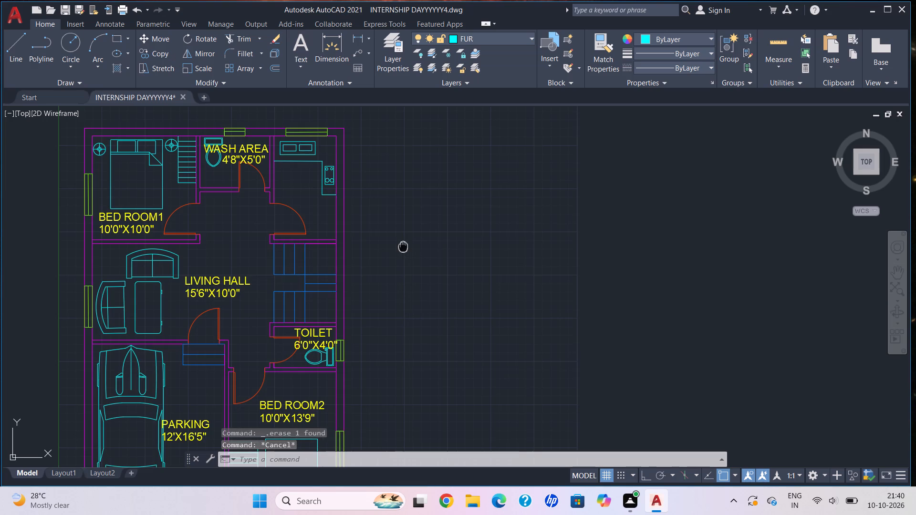
scroll(376, 225, "down", 1)
middle_click(376, 225)
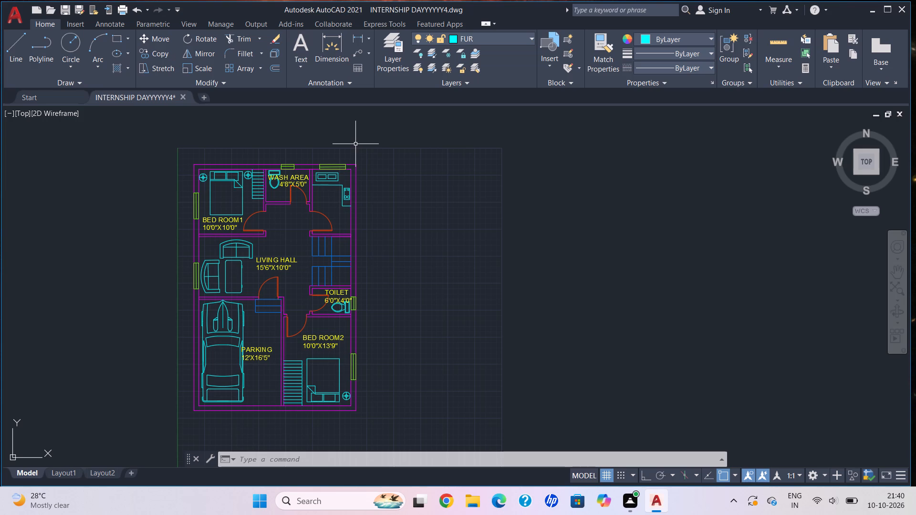
Add single-line text reading HOUSE PLAN - EAST FACE above the plan's north wall, with rotation angle 0.
scroll(353, 200, "down", 1)
middle_click_drag(358, 201, 377, 212)
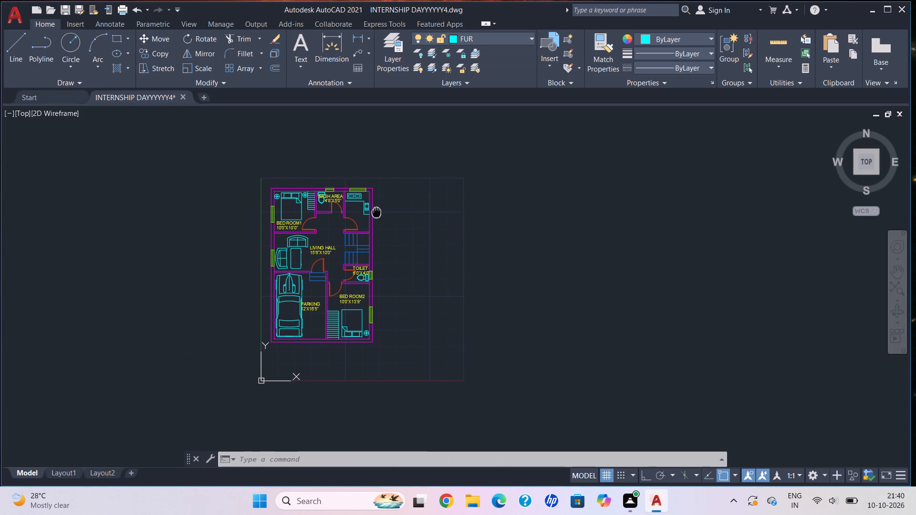
middle_click_drag(377, 212, 378, 213)
scroll(278, 182, "up", 3)
type("DT")
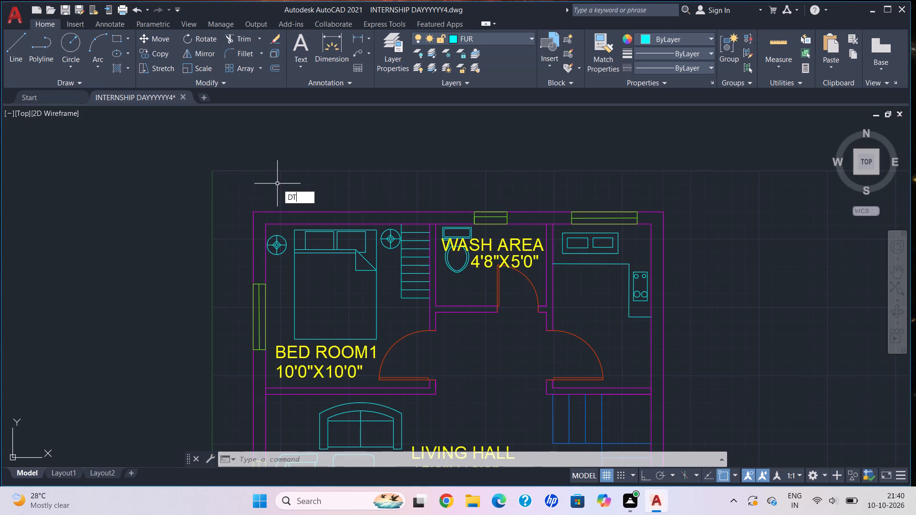
left_click(325, 207)
left_click(299, 186)
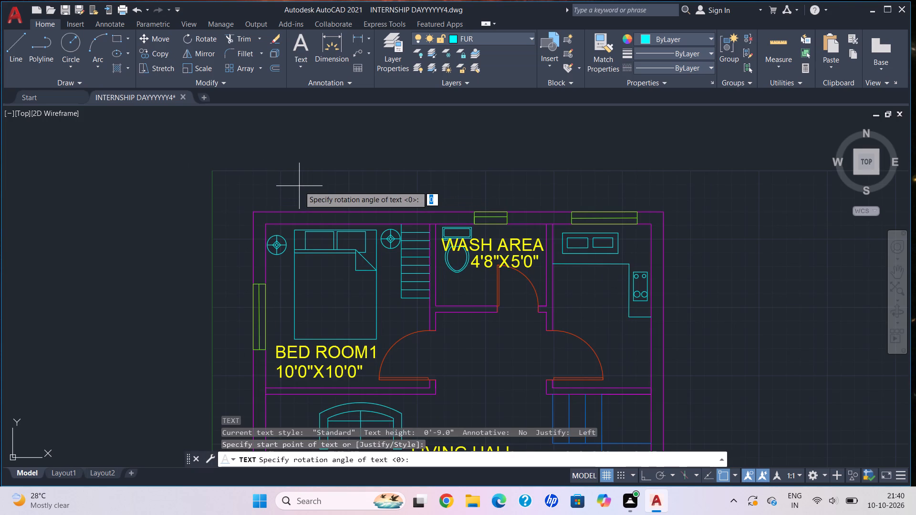
type("0'")
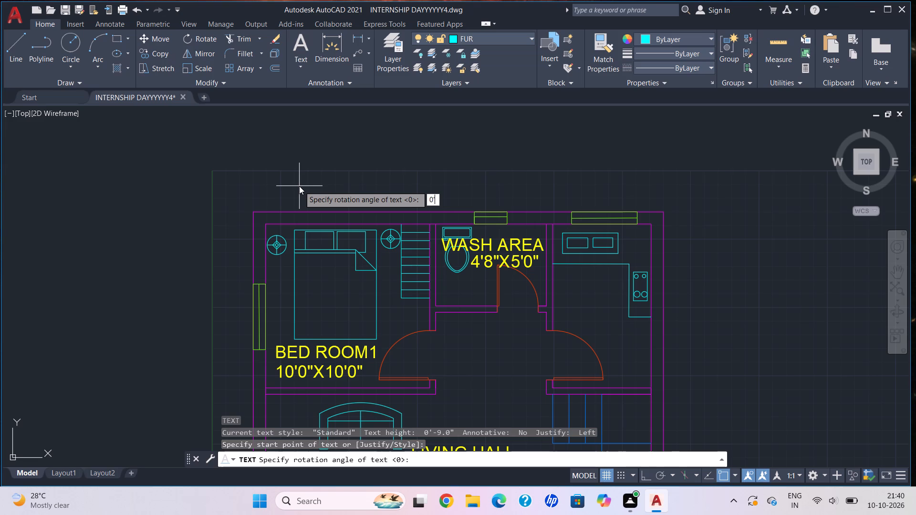
key("BackSpace")
key("Return")
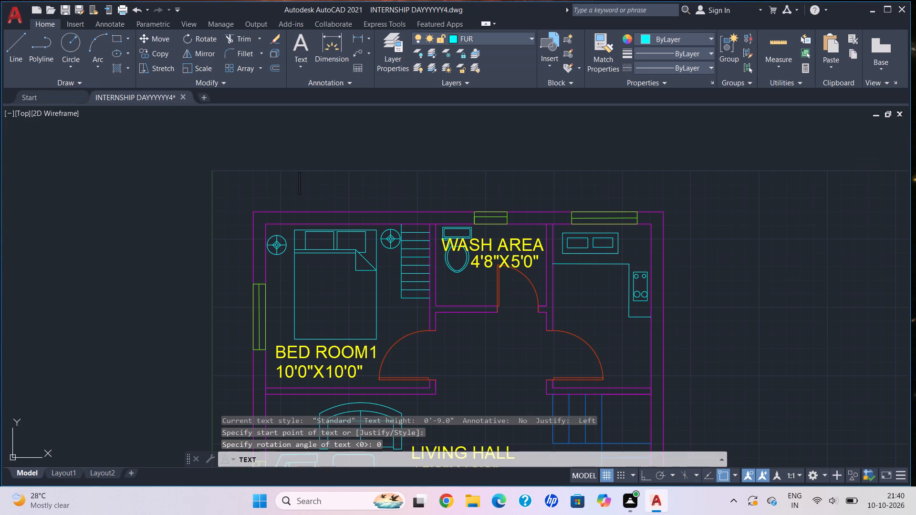
type("HOUSE PLAN")
key("space")
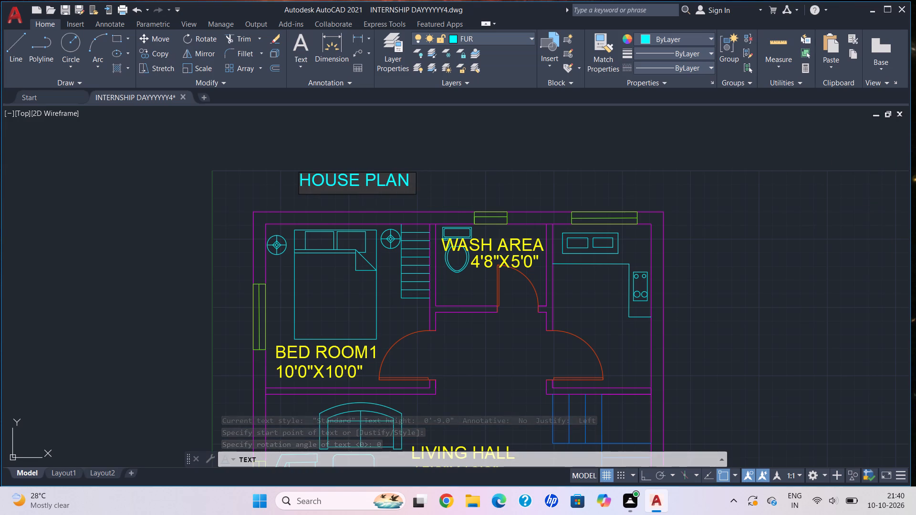
type("- EAST FACE")
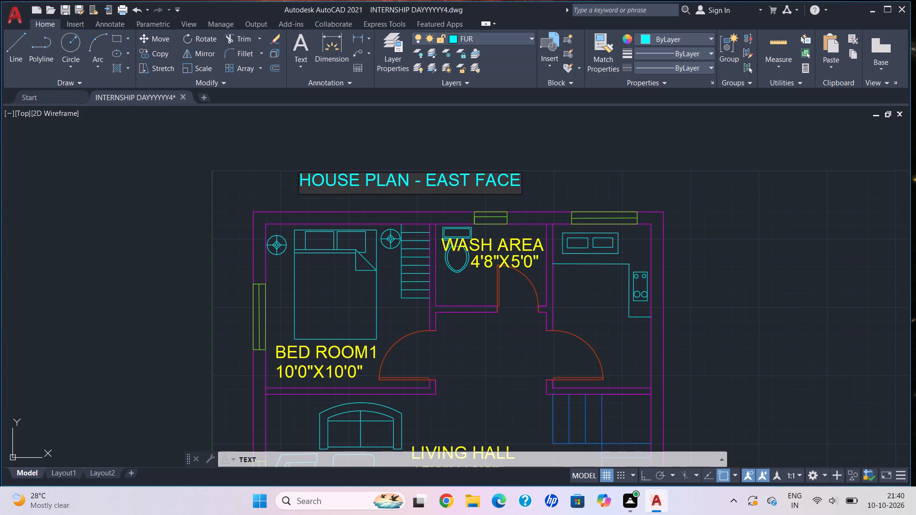
key("space")
key("Return")
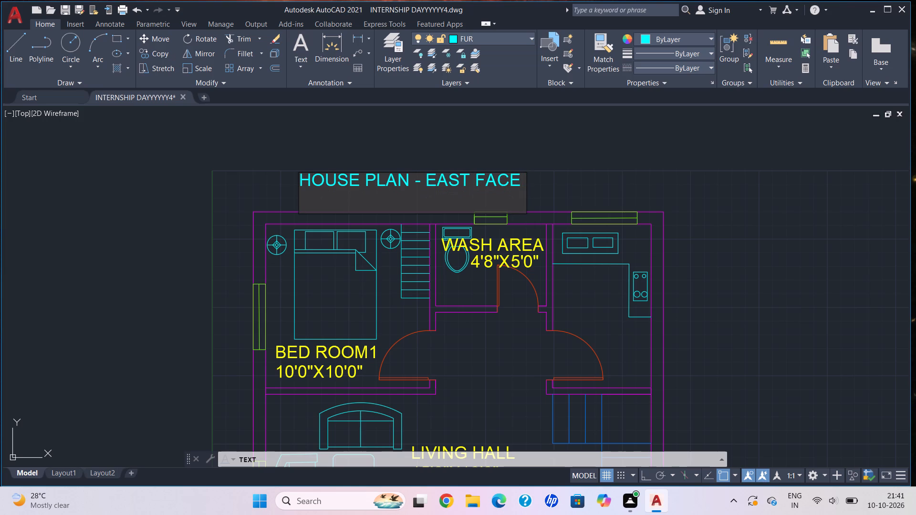
key("Return")
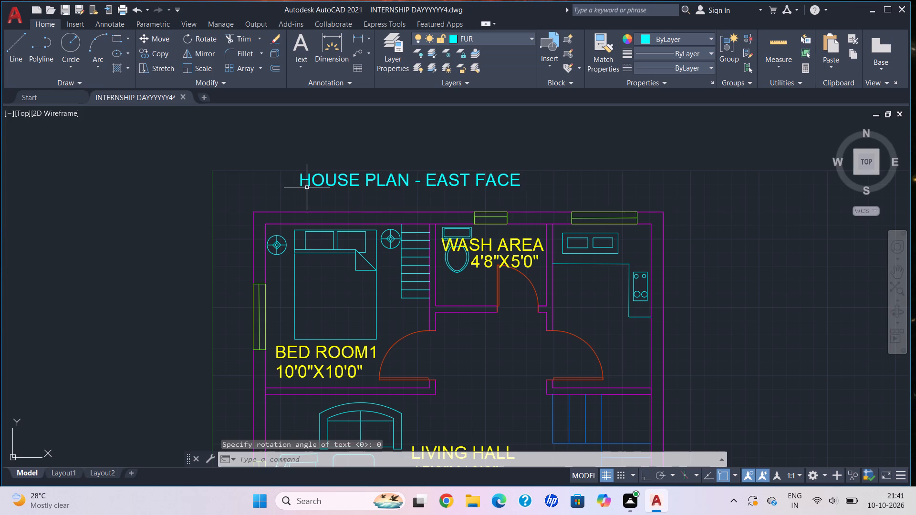
Change the HOUSE PLAN - EAST FACE title to the TEX layer.
left_click(308, 179)
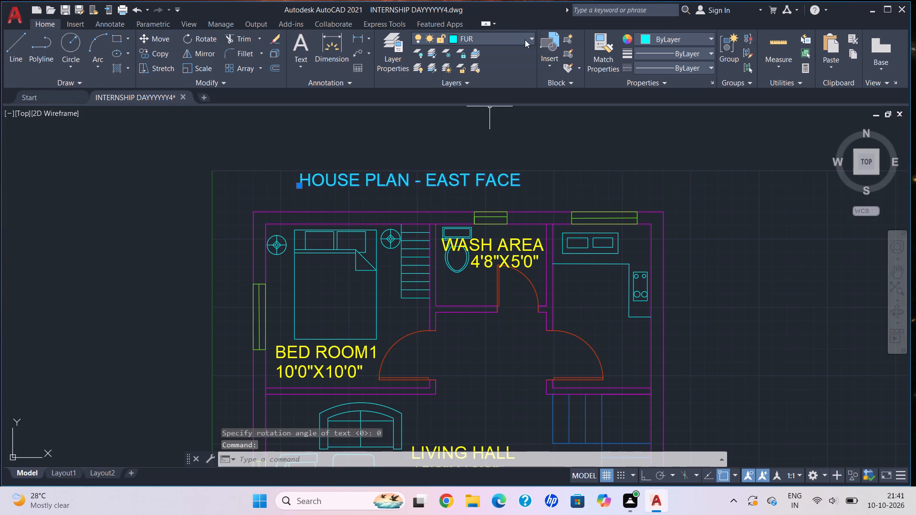
left_click(525, 40)
left_click(475, 137)
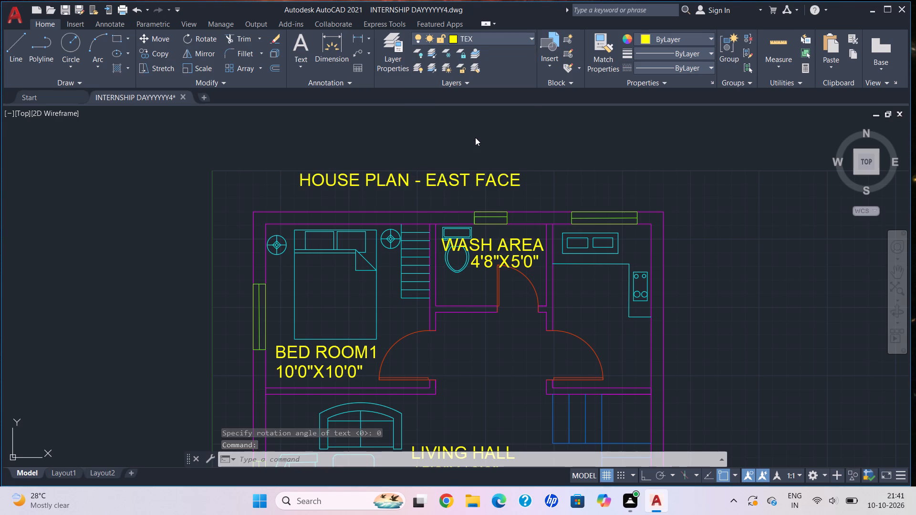
key("Escape")
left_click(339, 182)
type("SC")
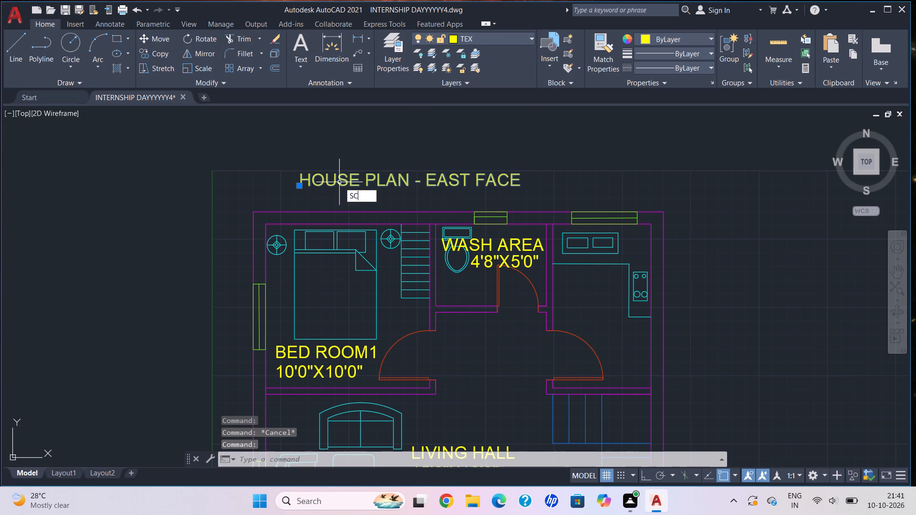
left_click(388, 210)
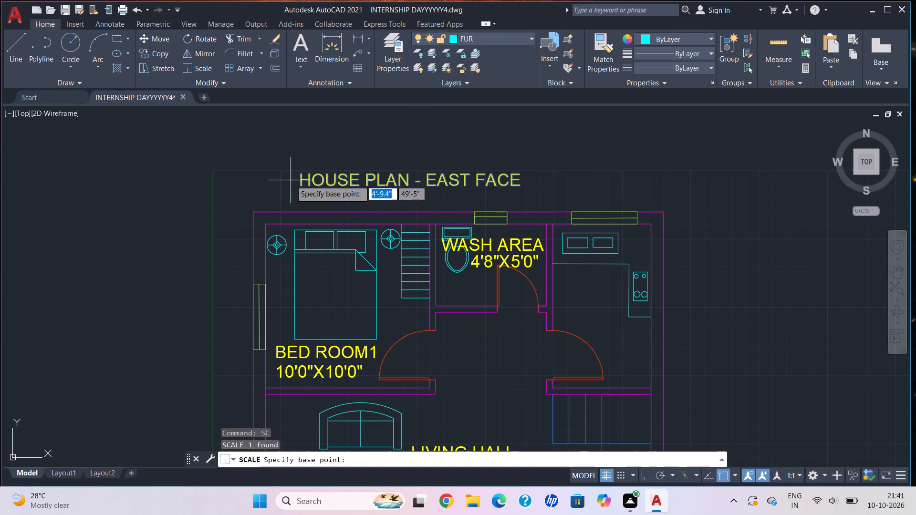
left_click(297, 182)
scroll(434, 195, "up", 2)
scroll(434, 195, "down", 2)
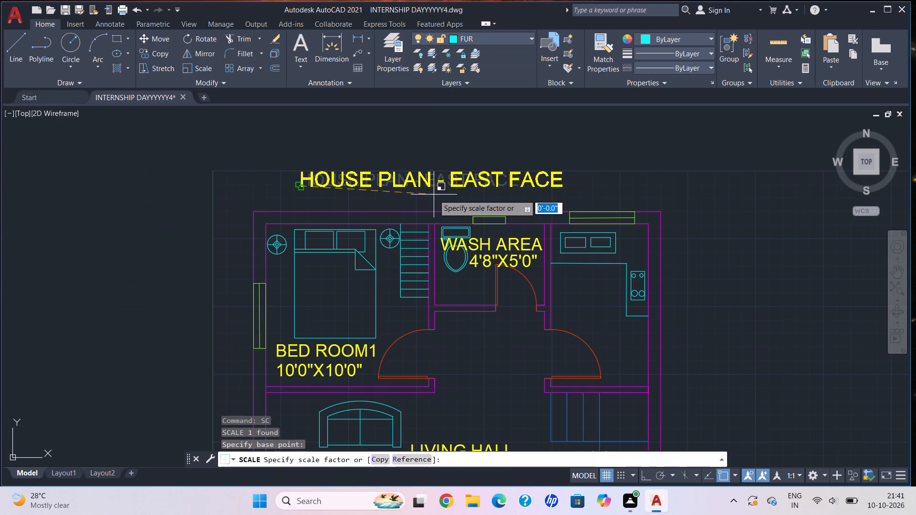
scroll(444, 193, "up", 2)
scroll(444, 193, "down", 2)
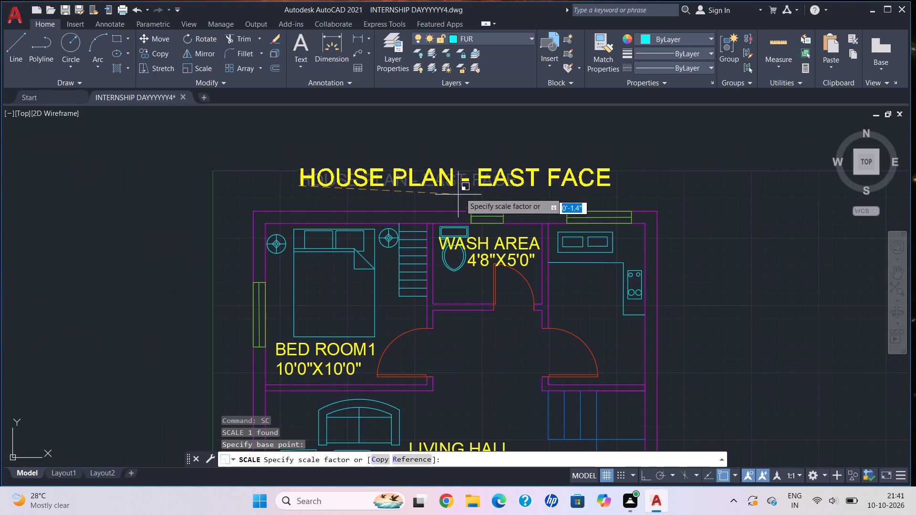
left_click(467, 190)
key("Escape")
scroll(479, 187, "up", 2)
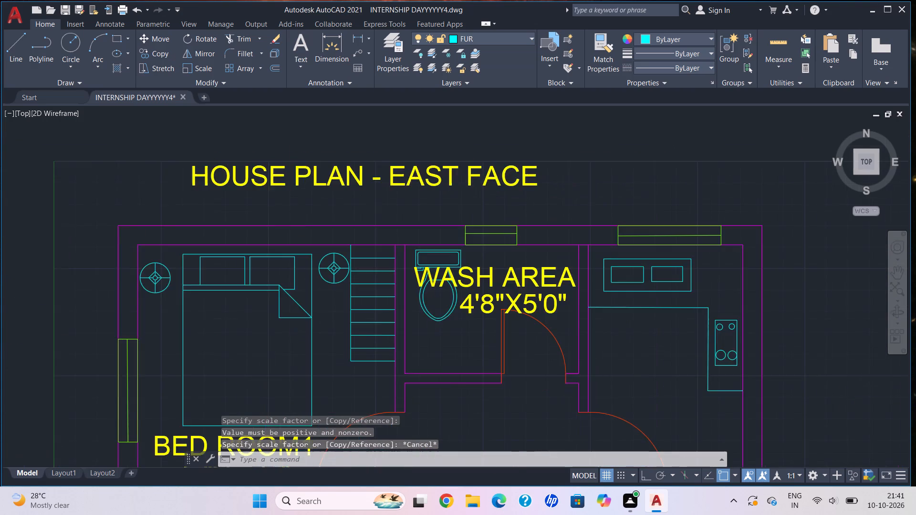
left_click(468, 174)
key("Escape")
Scale the HOUSE PLAN - EAST FACE title up by a factor of about 1.7 from its first letters.
left_click(458, 168)
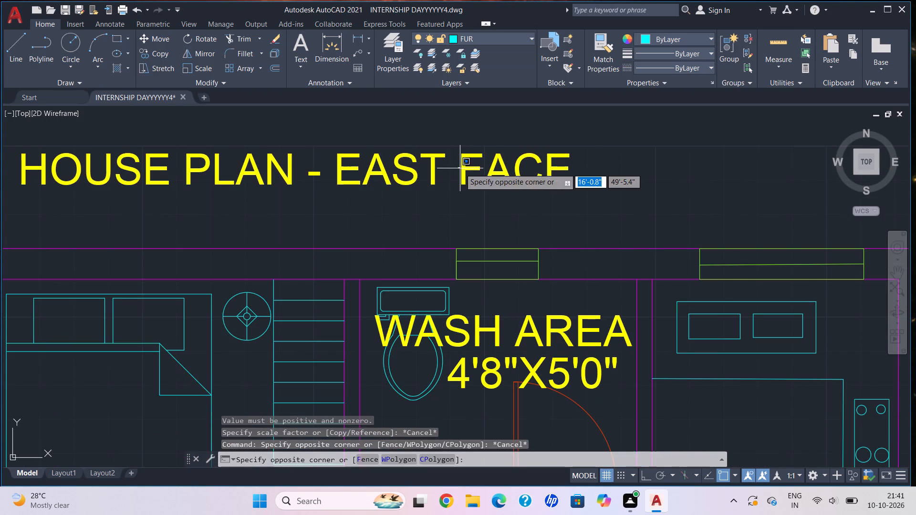
left_click(460, 168)
left_click(466, 173)
type("SC")
left_click(337, 136)
scroll(167, 173, "down", 2)
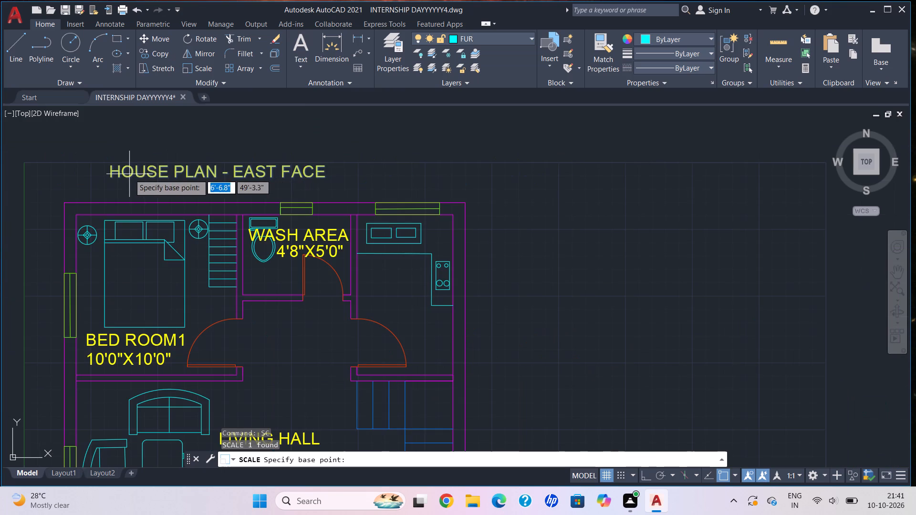
left_click(120, 174)
scroll(309, 188, "up", 2)
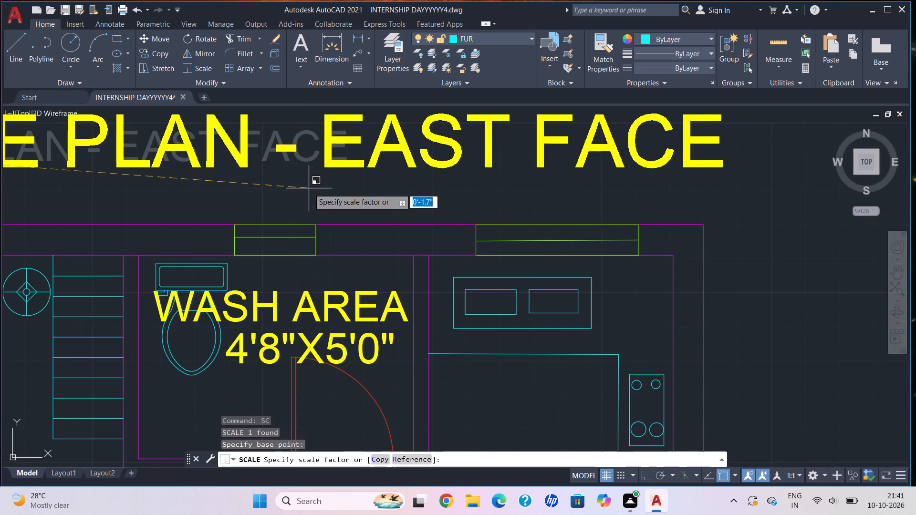
left_click(297, 152)
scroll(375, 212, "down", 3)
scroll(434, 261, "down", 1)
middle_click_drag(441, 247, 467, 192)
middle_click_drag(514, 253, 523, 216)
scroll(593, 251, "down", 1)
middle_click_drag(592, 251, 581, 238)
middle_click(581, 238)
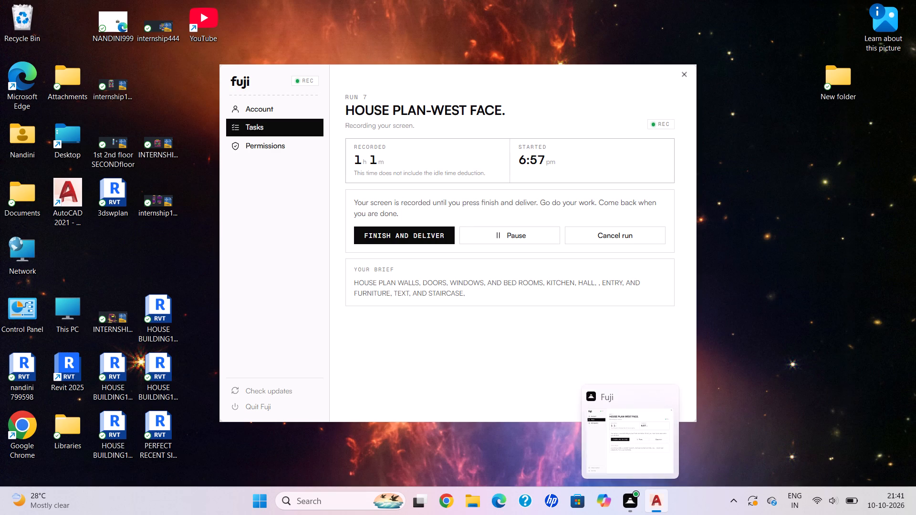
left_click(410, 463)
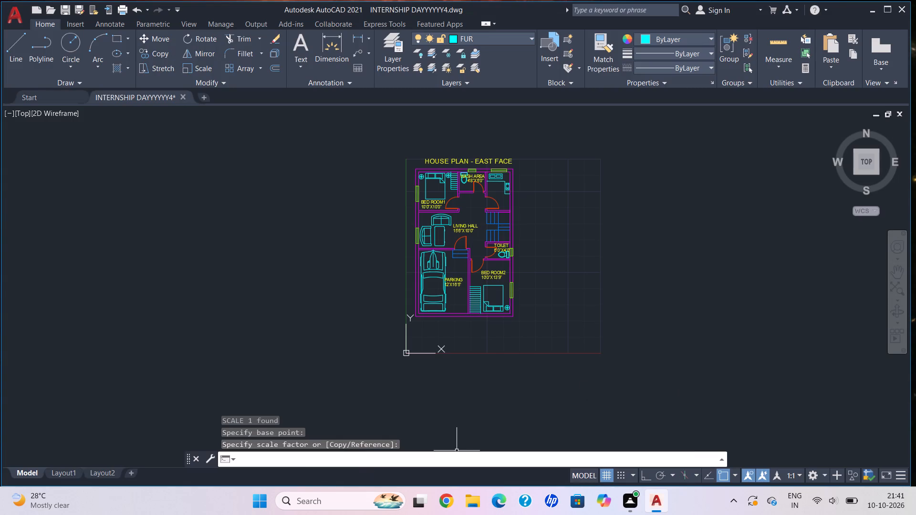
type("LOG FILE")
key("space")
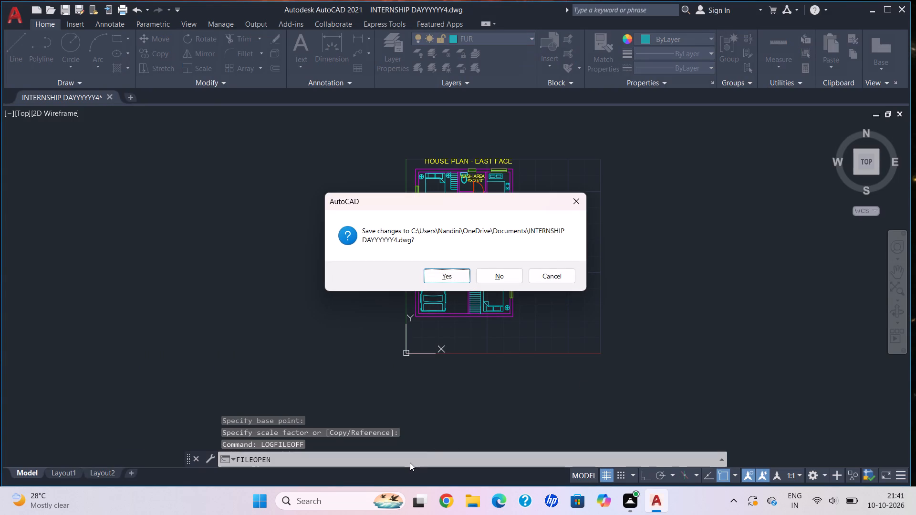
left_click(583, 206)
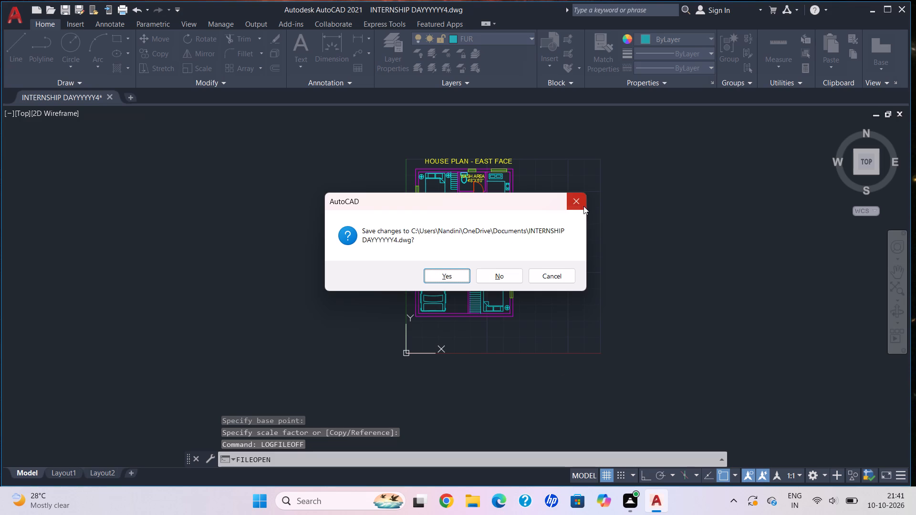
Save the drawing in Documents under its current name as an AutoCAD 2018 Drawing, replacing the existing file.
left_click(13, 11)
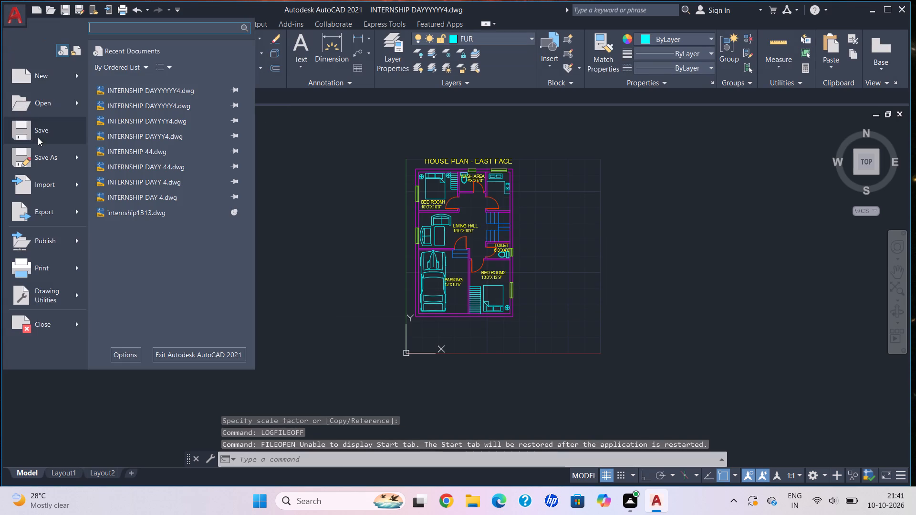
left_click(45, 155)
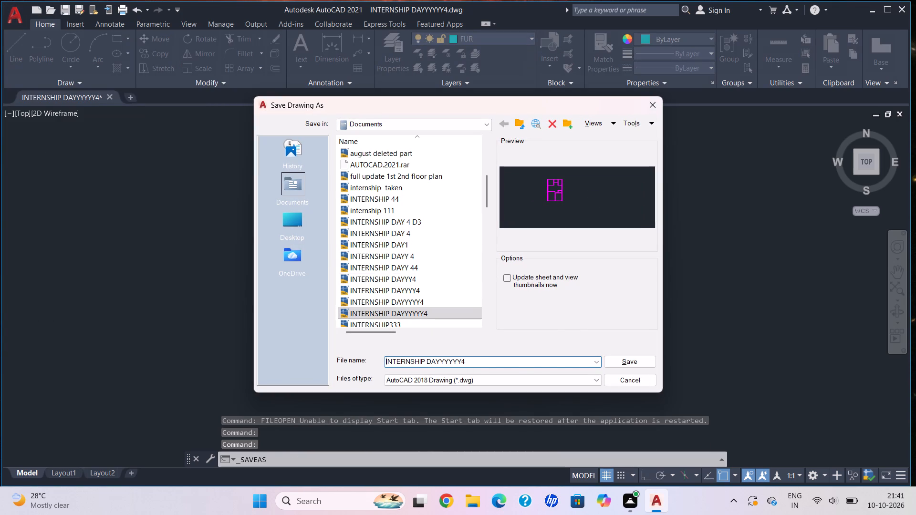
left_click(631, 362)
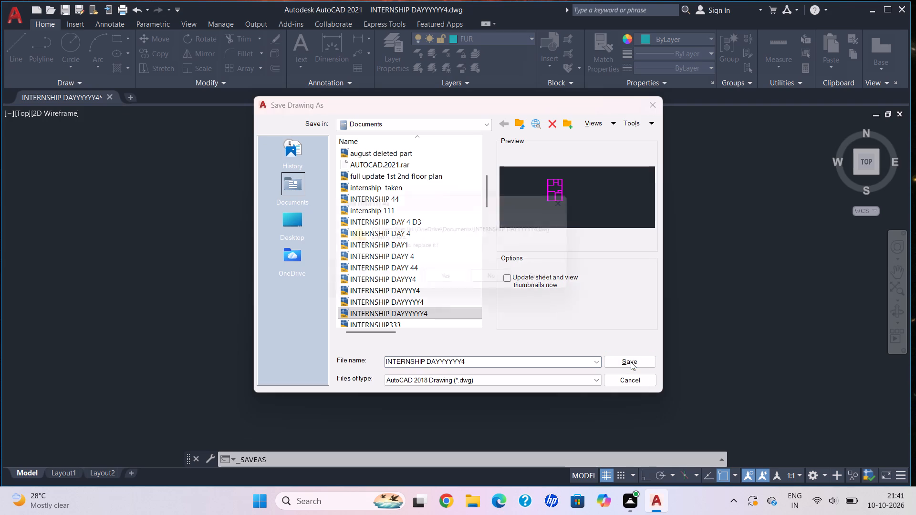
left_click(433, 284)
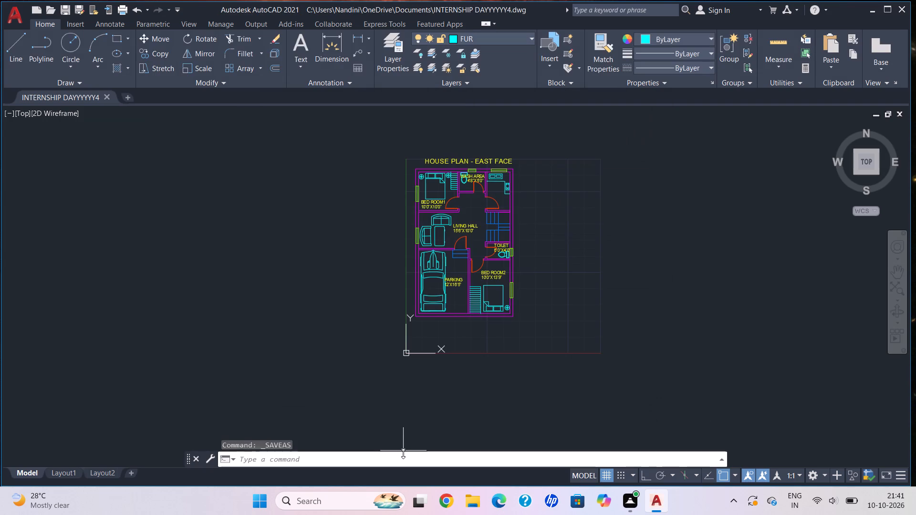
Query the path and name of the drawing's log file with LOGFILENAME.
left_click(403, 457)
type("LOGFILENAME")
key("Return")
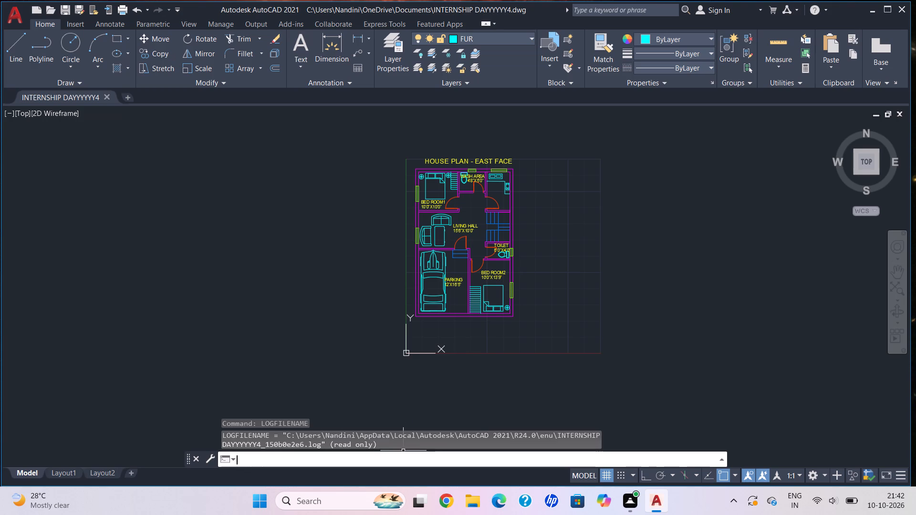